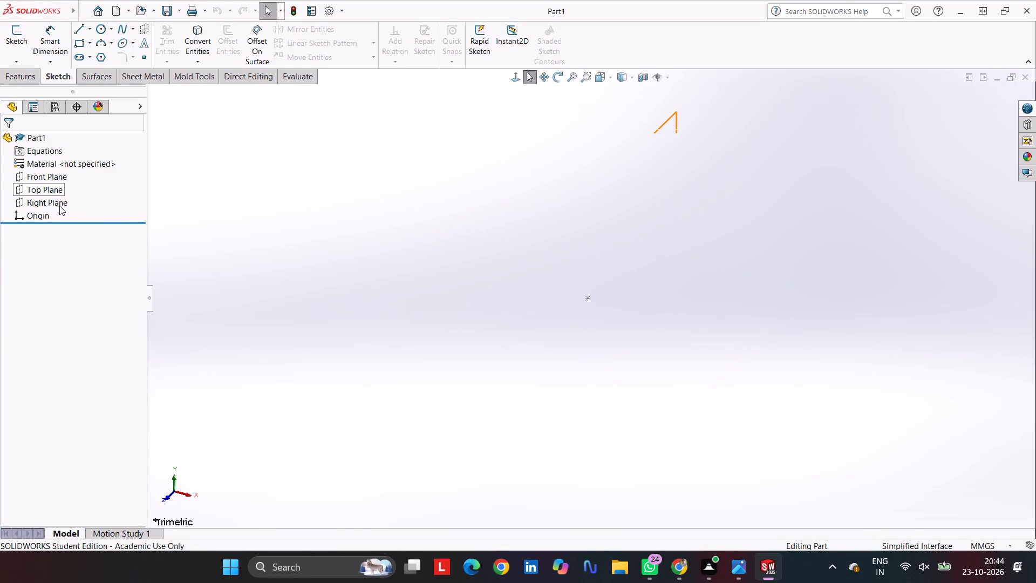
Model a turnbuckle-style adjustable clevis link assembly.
Start a sketch on the Front Plane and draw a circle about 76 mm in diameter centred on the origin.
{"action": "left_click", "coordinate": [57, 174]}
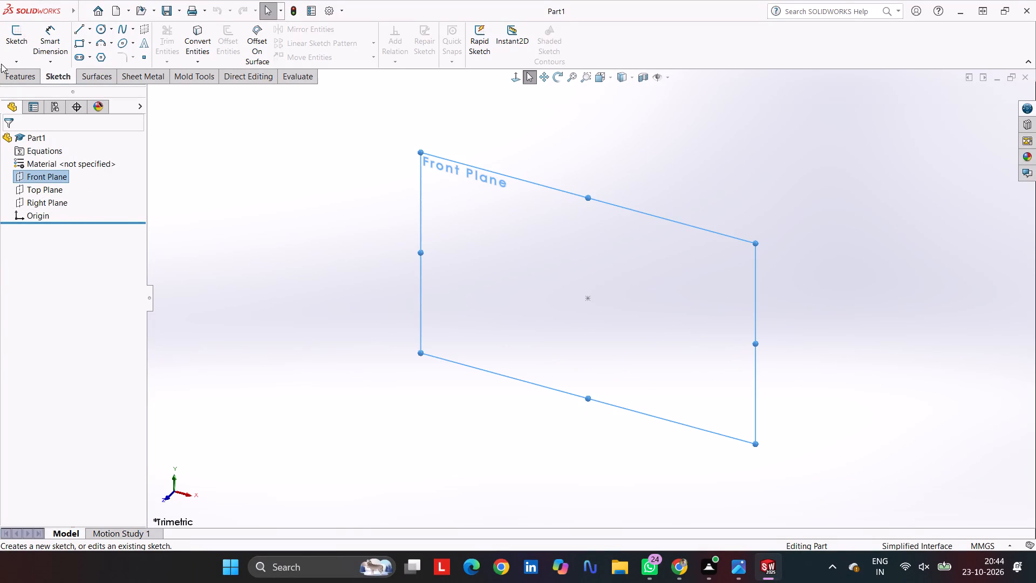
{"action": "left_click", "coordinate": [21, 40]}
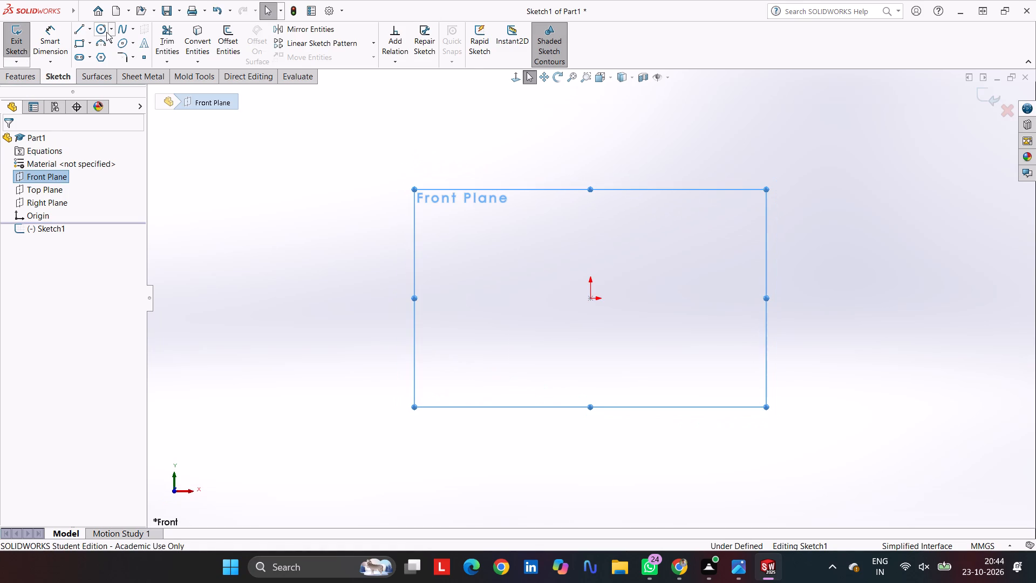
{"action": "left_click", "coordinate": [104, 32]}
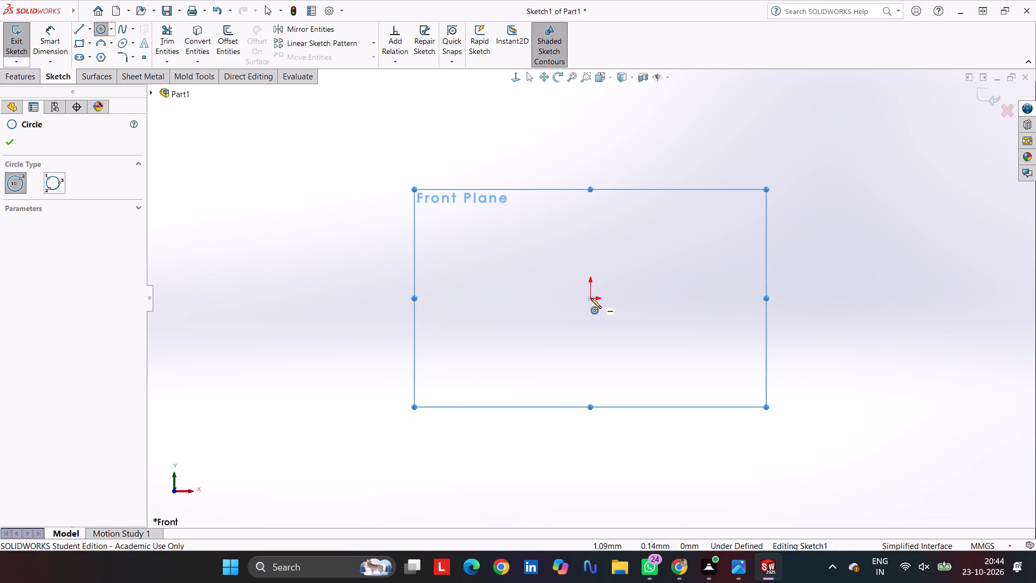
{"action": "left_click", "coordinate": [590, 298]}
{"action": "left_click_drag", "start_coordinate": [523, 333], "coordinate": [509, 332]}
Dimension the circle's diameter and set it to 30 mm.
{"action": "left_click", "coordinate": [40, 22]}
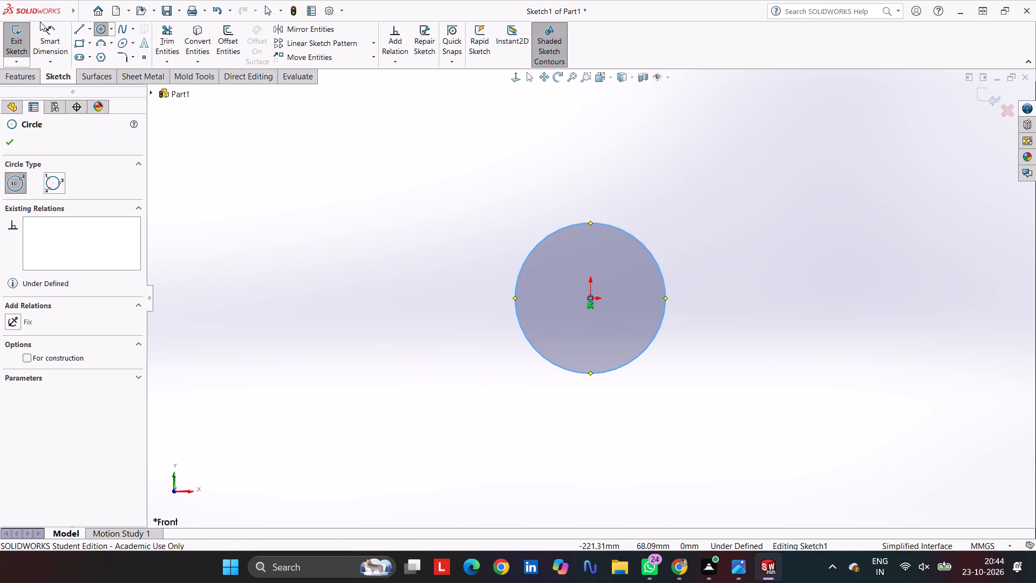
{"action": "left_click", "coordinate": [43, 33]}
{"action": "left_click", "coordinate": [537, 244]}
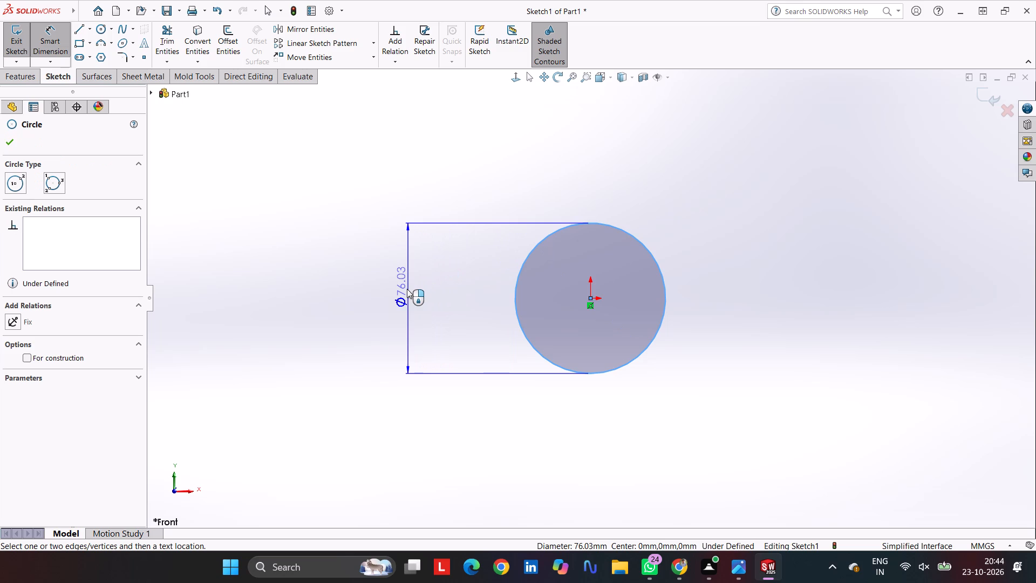
{"action": "left_click", "coordinate": [407, 289]}
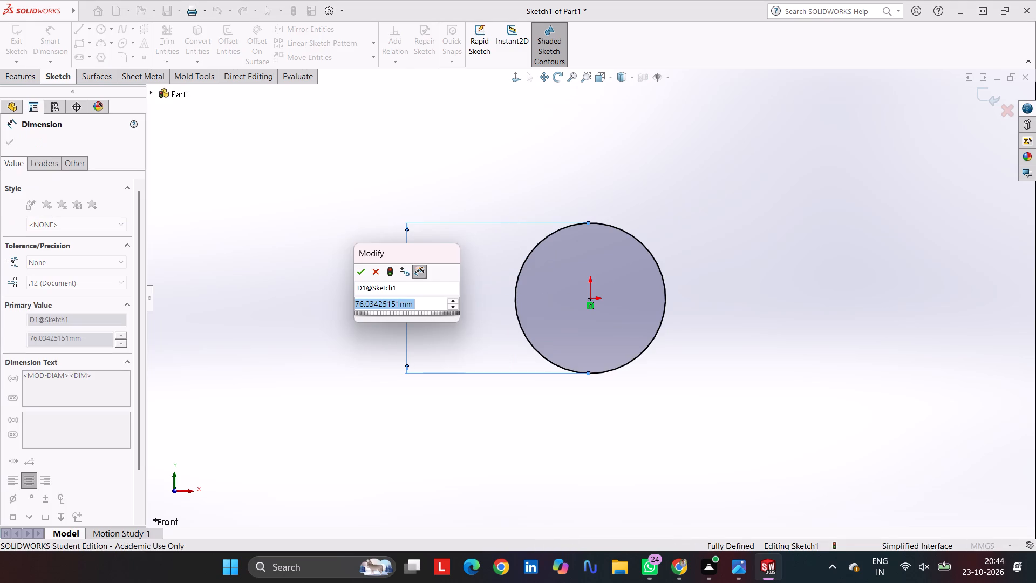
{"action": "type", "text": "30"}
{"action": "key", "text": "Return"}
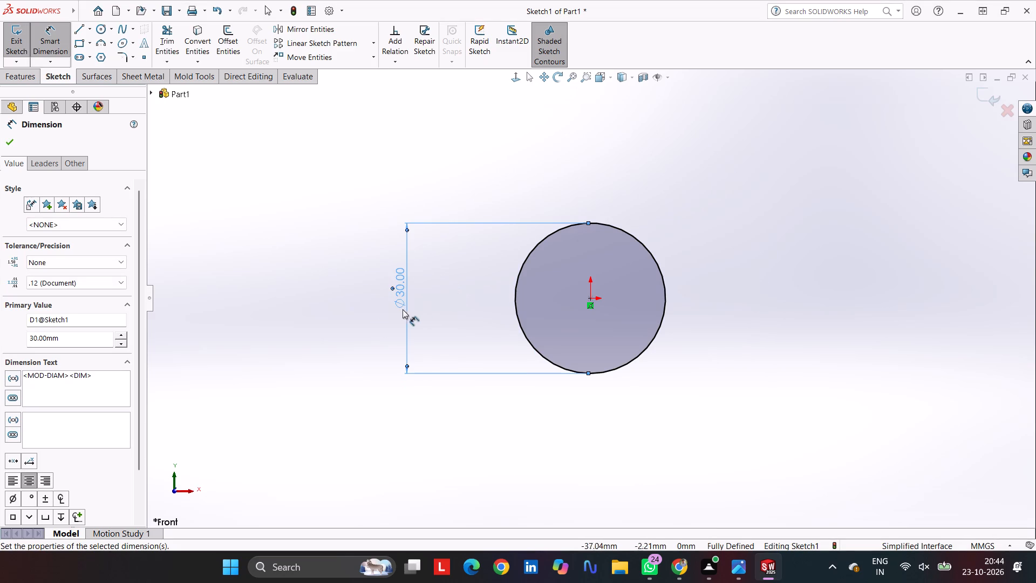
{"action": "left_click", "coordinate": [6, 141]}
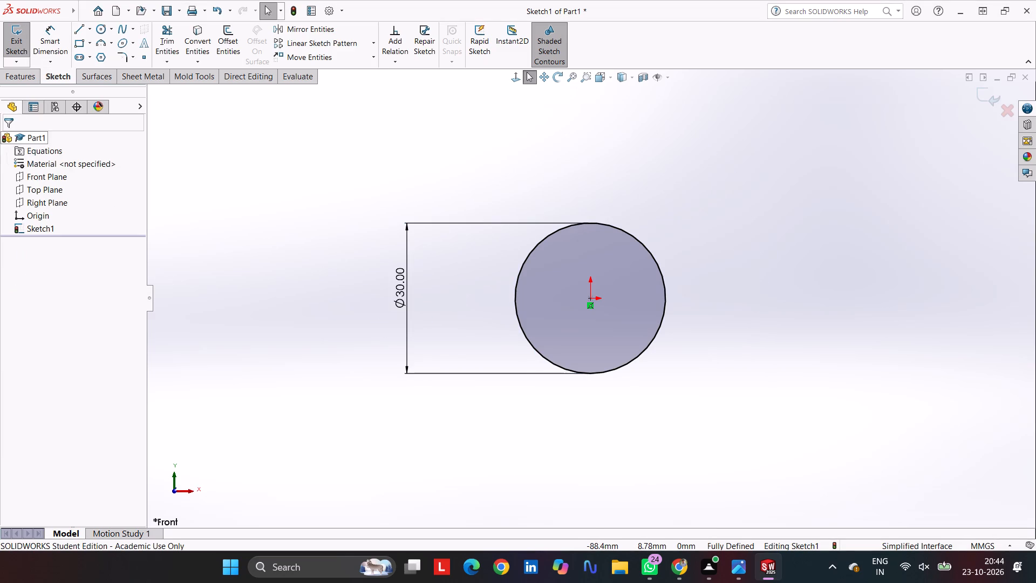
Extrude the circle as a blind boss with a depth of 85 mm.
{"action": "left_click", "coordinate": [28, 77]}
{"action": "left_click", "coordinate": [29, 35]}
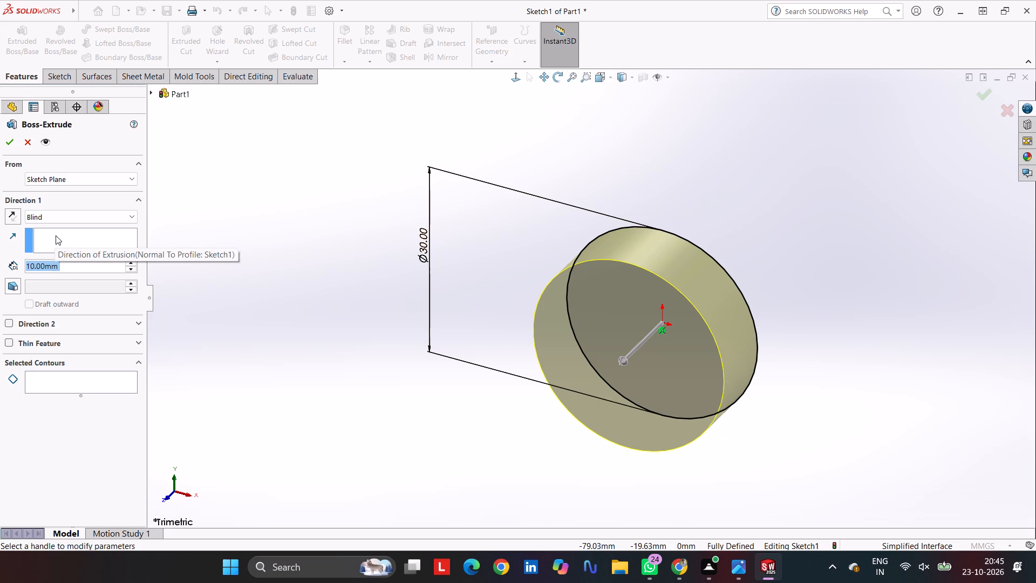
{"action": "type", "text": "85"}
{"action": "key", "text": "Return"}
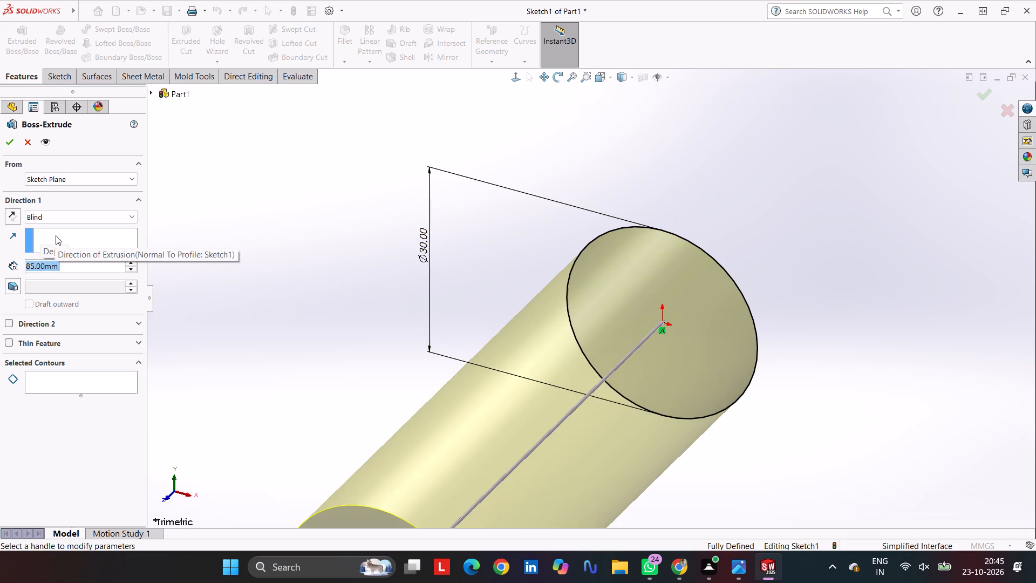
{"action": "key", "text": "Return"}
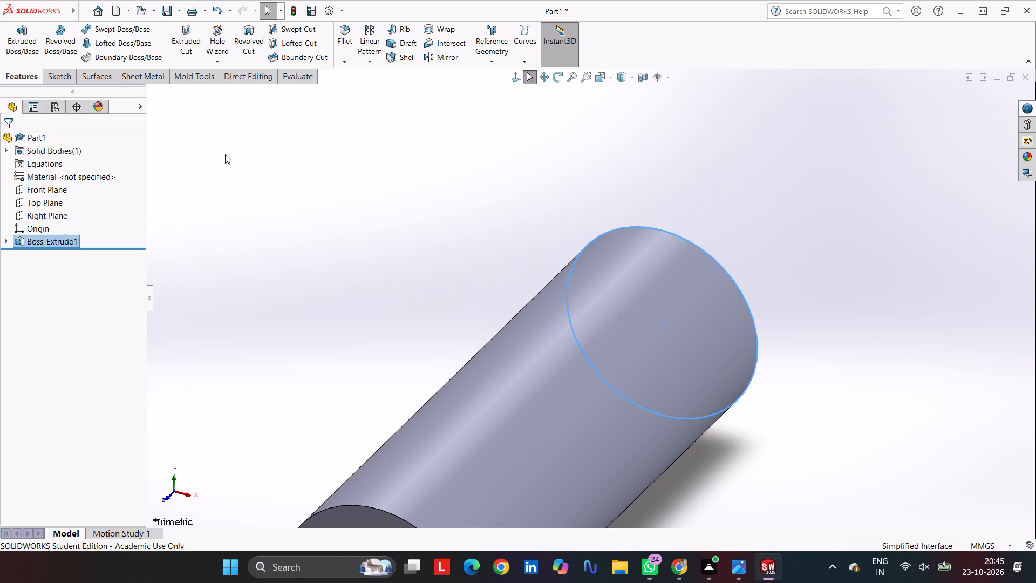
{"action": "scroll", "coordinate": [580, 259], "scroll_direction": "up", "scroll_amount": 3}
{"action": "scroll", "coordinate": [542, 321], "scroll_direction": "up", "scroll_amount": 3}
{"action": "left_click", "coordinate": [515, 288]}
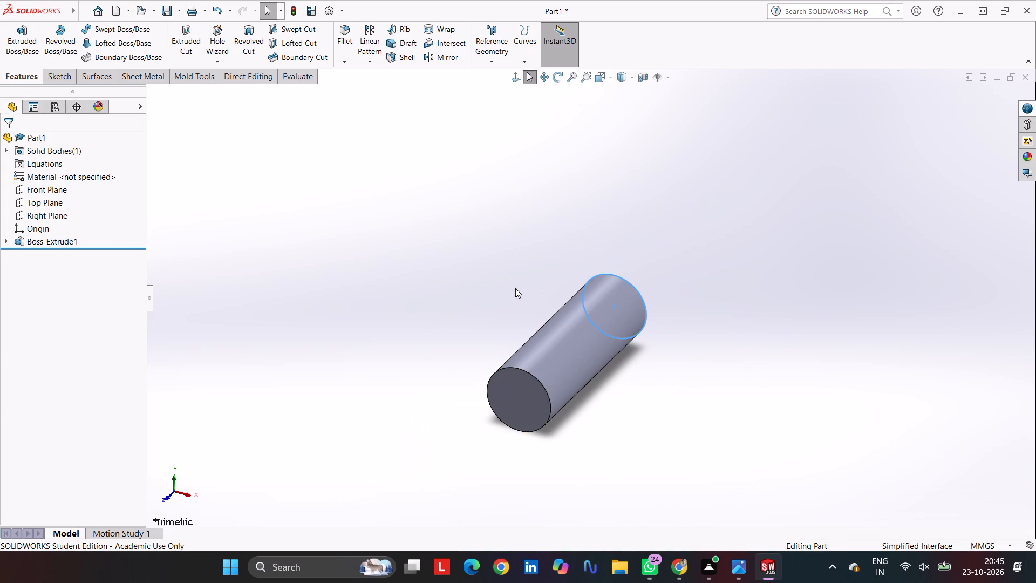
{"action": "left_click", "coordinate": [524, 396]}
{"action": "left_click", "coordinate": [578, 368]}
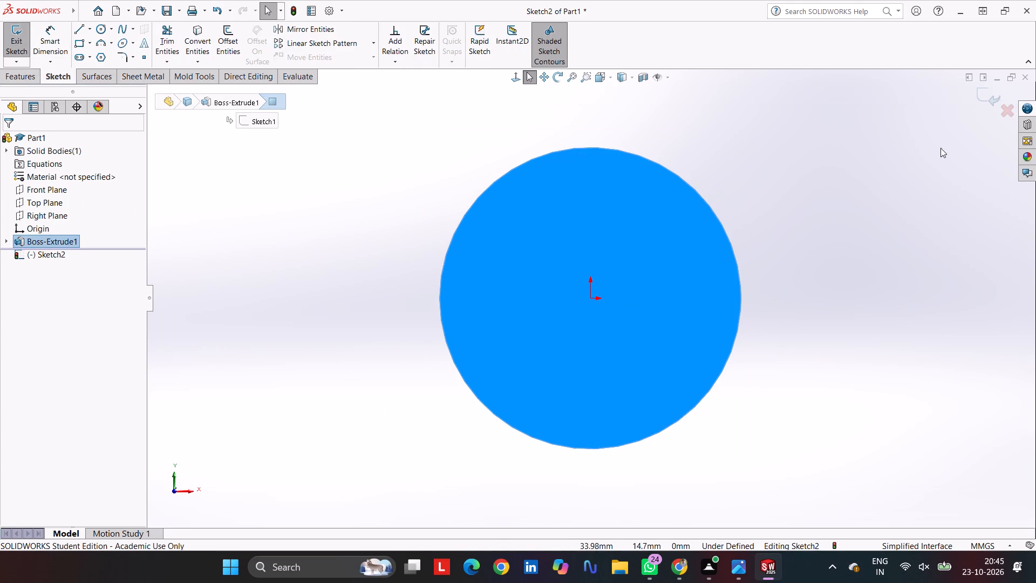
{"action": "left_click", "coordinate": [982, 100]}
Start a sketch on the Top Plane and add a vertical, infinite-length construction line through the origin.
{"action": "middle_click_drag", "start_coordinate": [870, 154], "coordinate": [850, 271]}
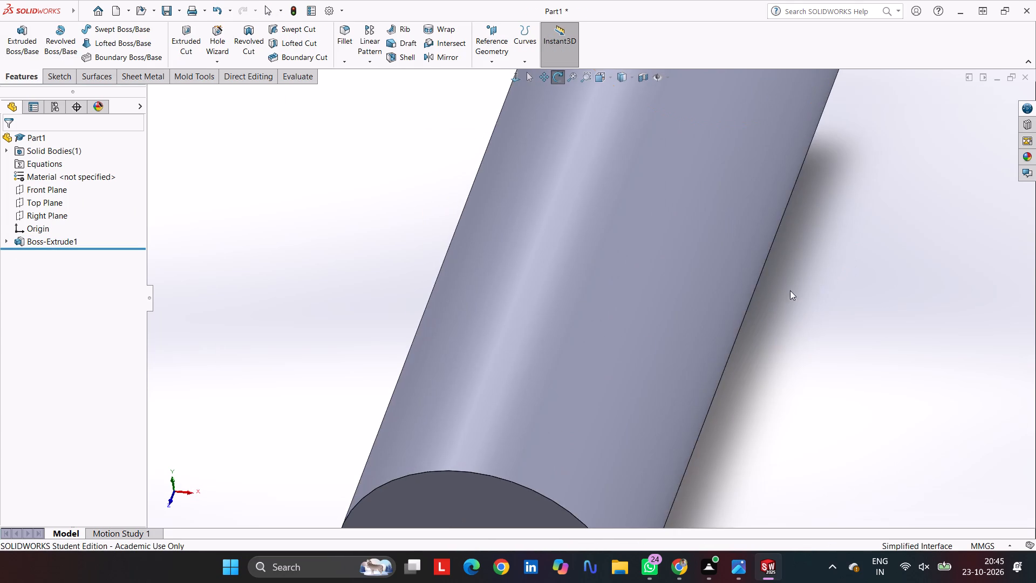
{"action": "scroll", "coordinate": [569, 355], "scroll_direction": "up", "scroll_amount": 3}
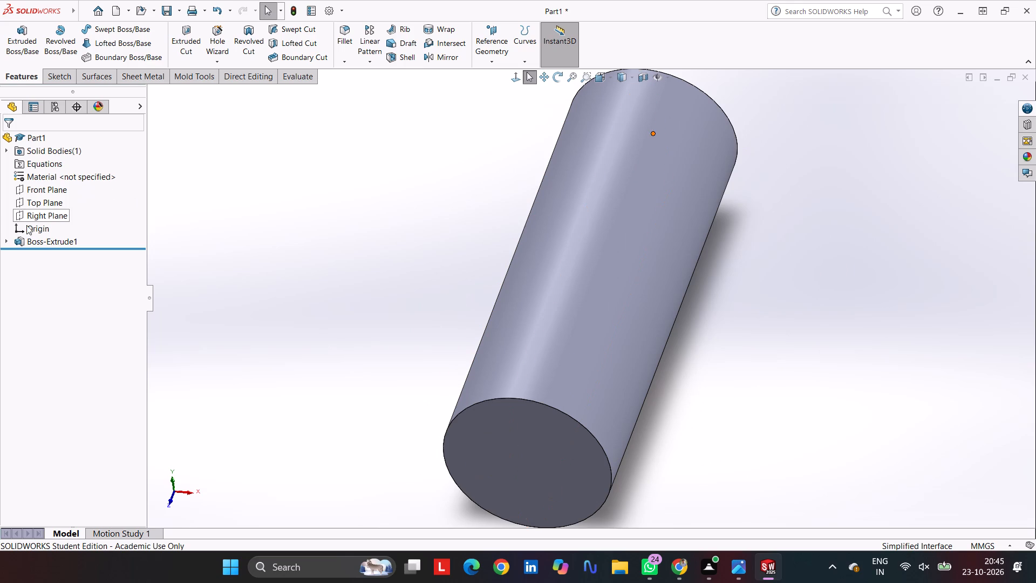
{"action": "left_click", "coordinate": [56, 205]}
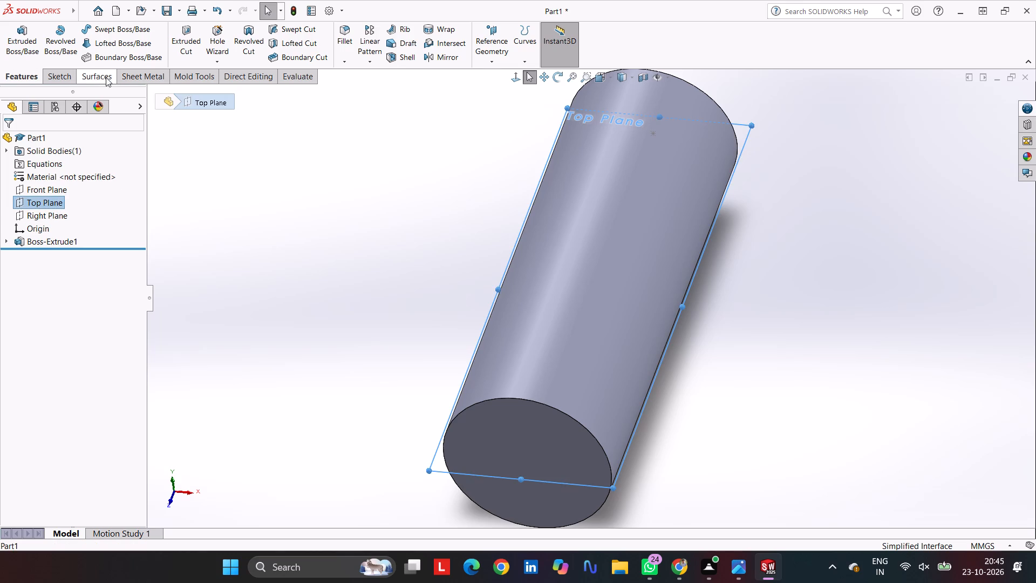
{"action": "left_click", "coordinate": [66, 77]}
{"action": "left_click", "coordinate": [12, 30]}
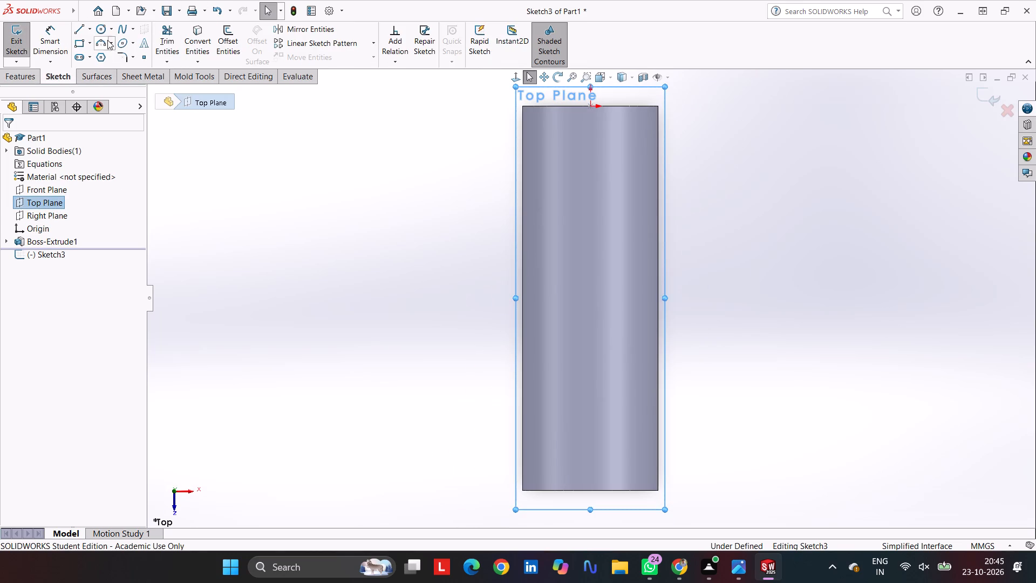
{"action": "left_click", "coordinate": [83, 31]}
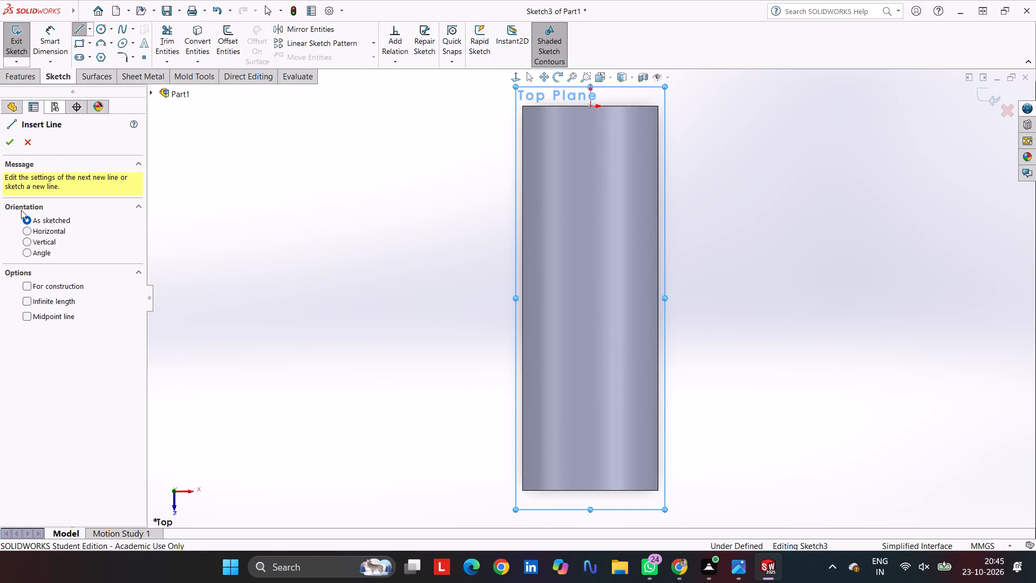
{"action": "left_click", "coordinate": [47, 240]}
{"action": "left_click", "coordinate": [56, 302]}
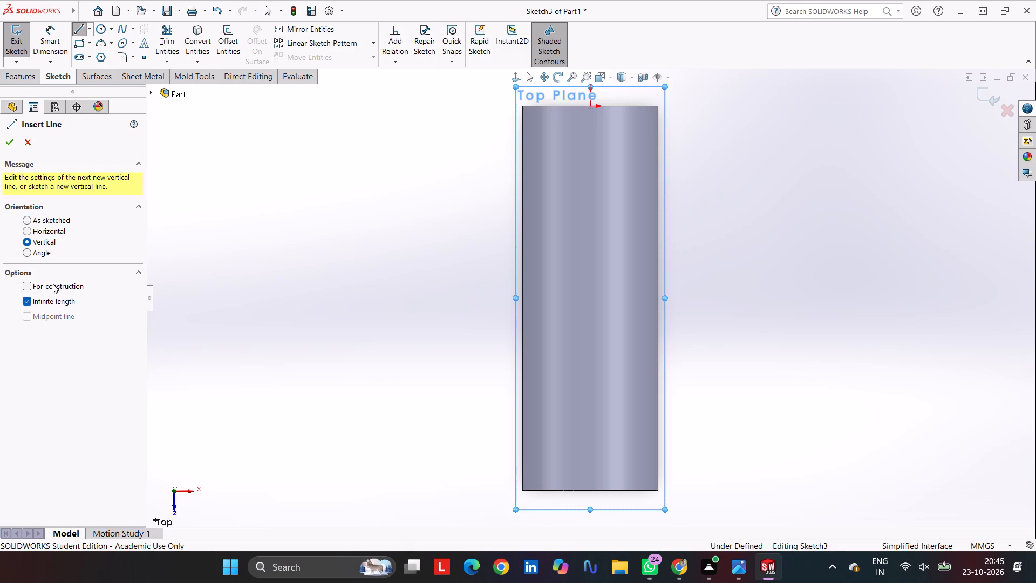
{"action": "left_click", "coordinate": [52, 286]}
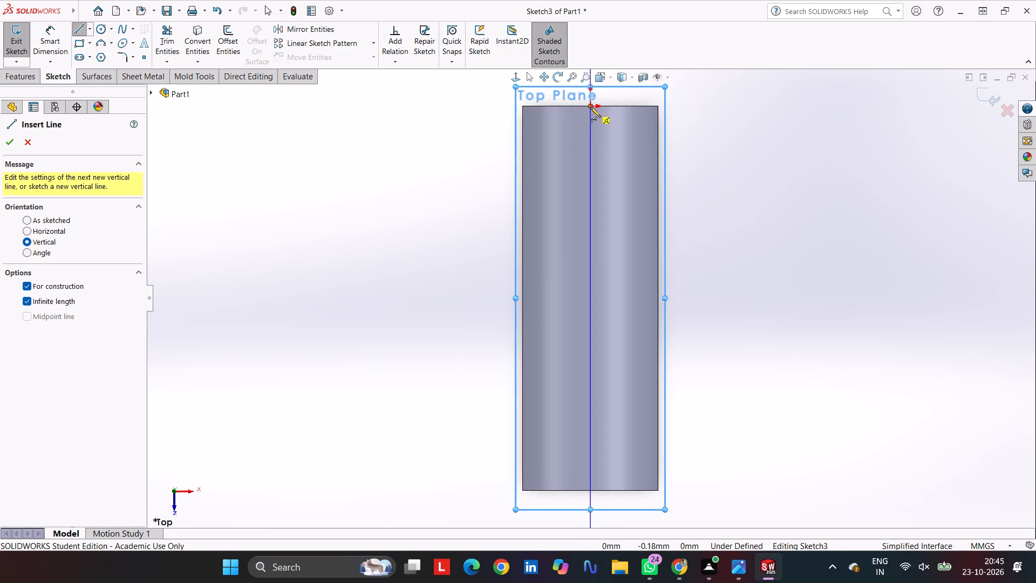
{"action": "left_click", "coordinate": [590, 107]}
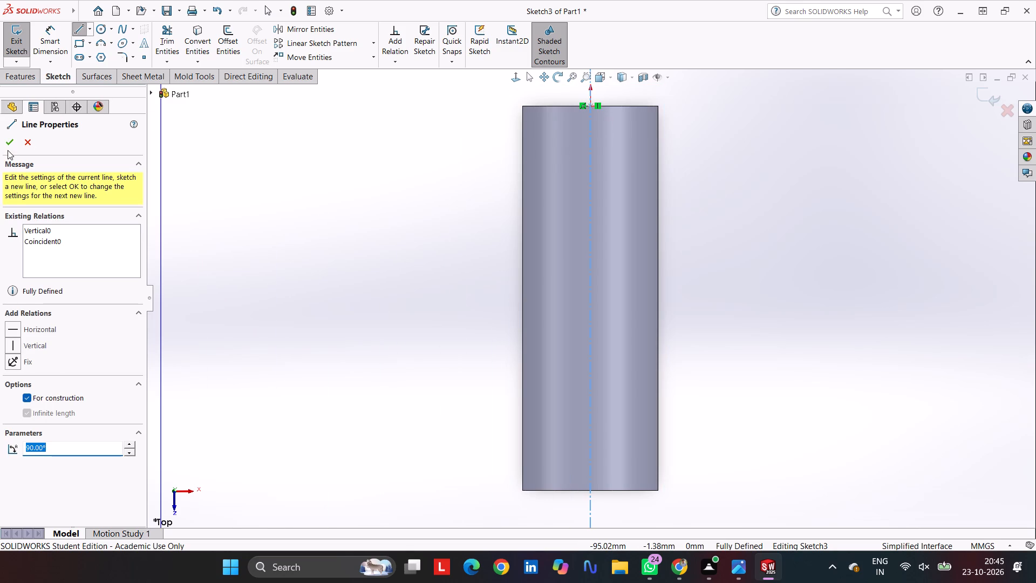
{"action": "left_click", "coordinate": [5, 143]}
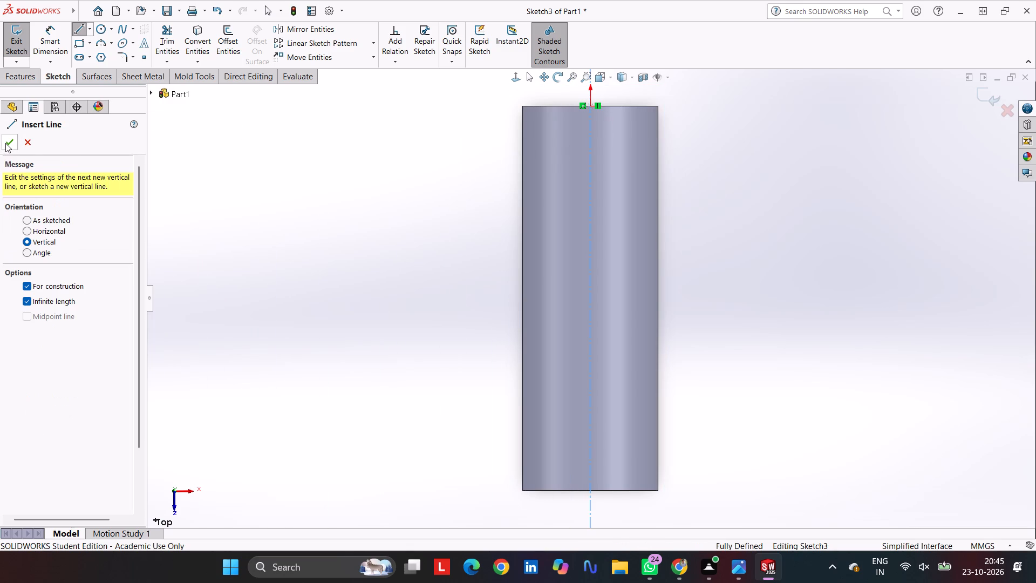
Add a horizontal, infinite-length construction line through the origin.
{"action": "left_click", "coordinate": [56, 229]}
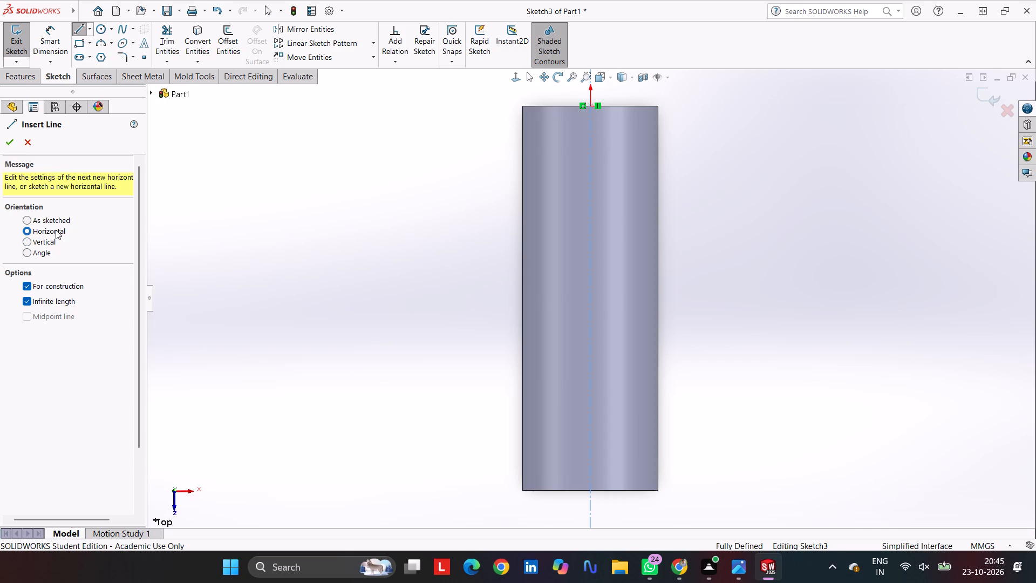
{"action": "left_click", "coordinate": [589, 105]}
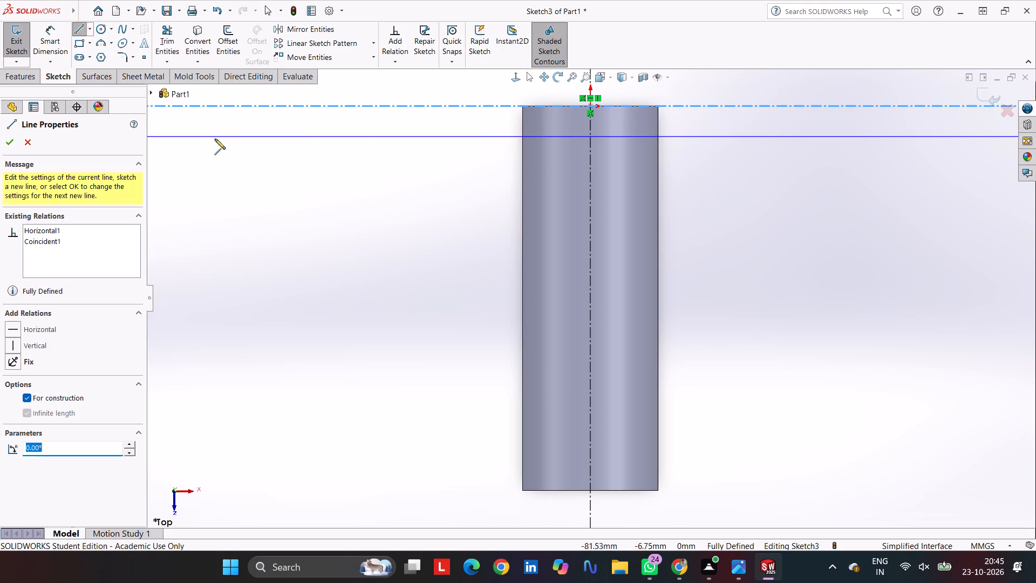
{"action": "left_click", "coordinate": [13, 149]}
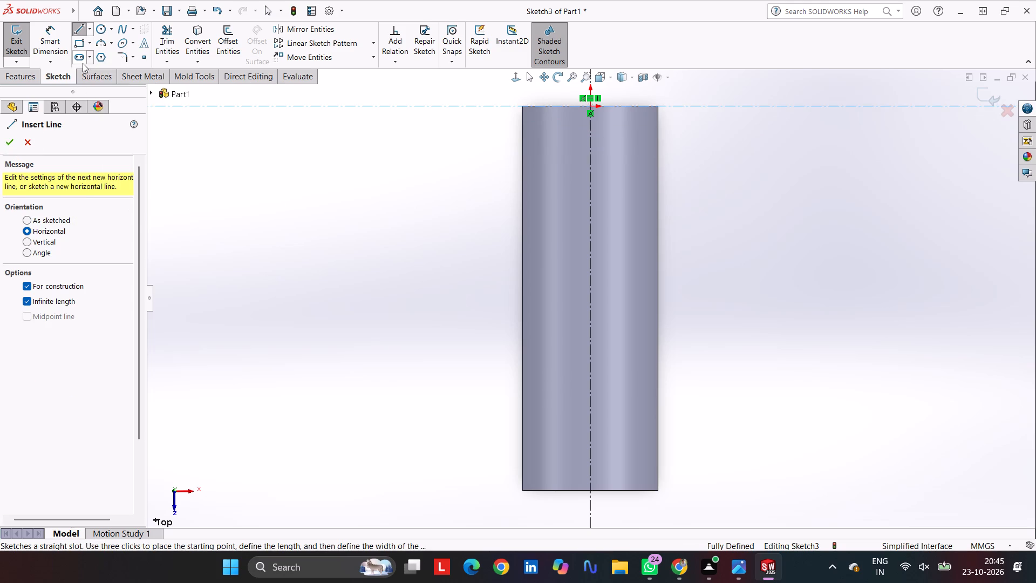
Sketch an open U profile beyond the cylinder's far end, about 56 mm wide, with vertical legs of about 26 and 27 mm joined by a tangent arc.
{"action": "left_click", "coordinate": [80, 44]}
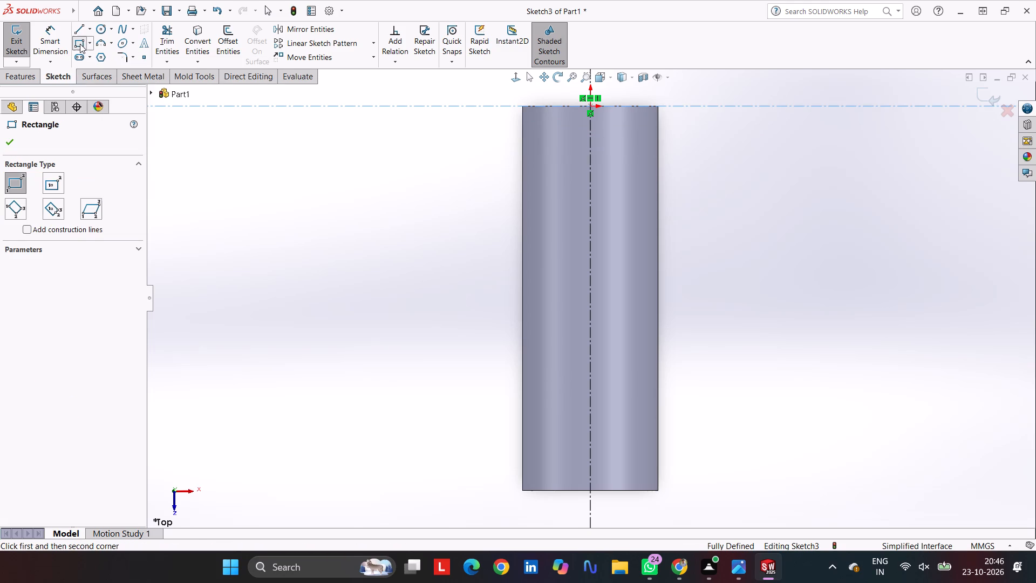
{"action": "left_click", "coordinate": [77, 26]}
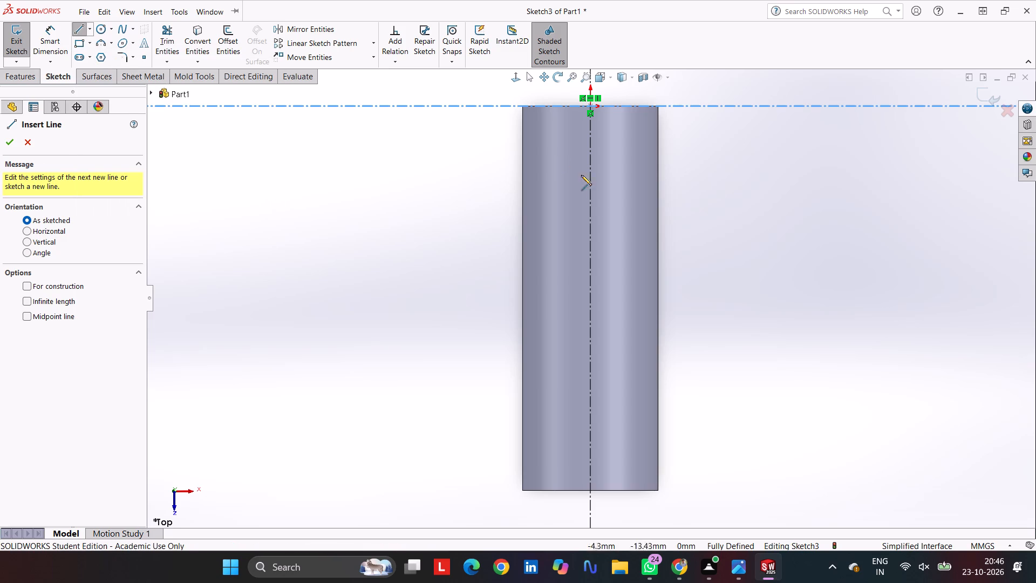
{"action": "scroll", "coordinate": [623, 408], "scroll_direction": "up", "scroll_amount": 4}
{"action": "scroll", "coordinate": [616, 416], "scroll_direction": "down", "scroll_amount": 3}
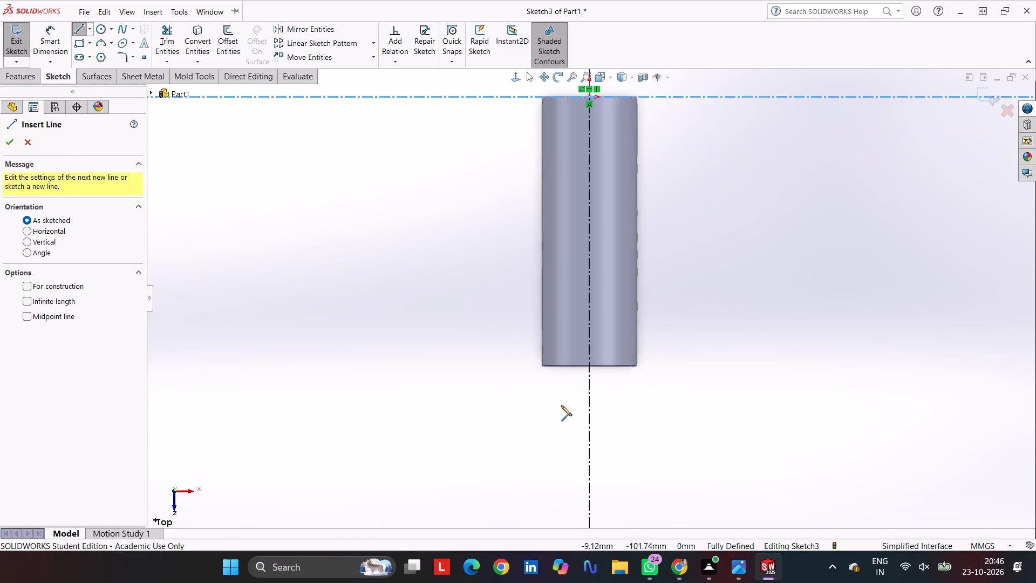
{"action": "scroll", "coordinate": [561, 405], "scroll_direction": "down", "scroll_amount": 2}
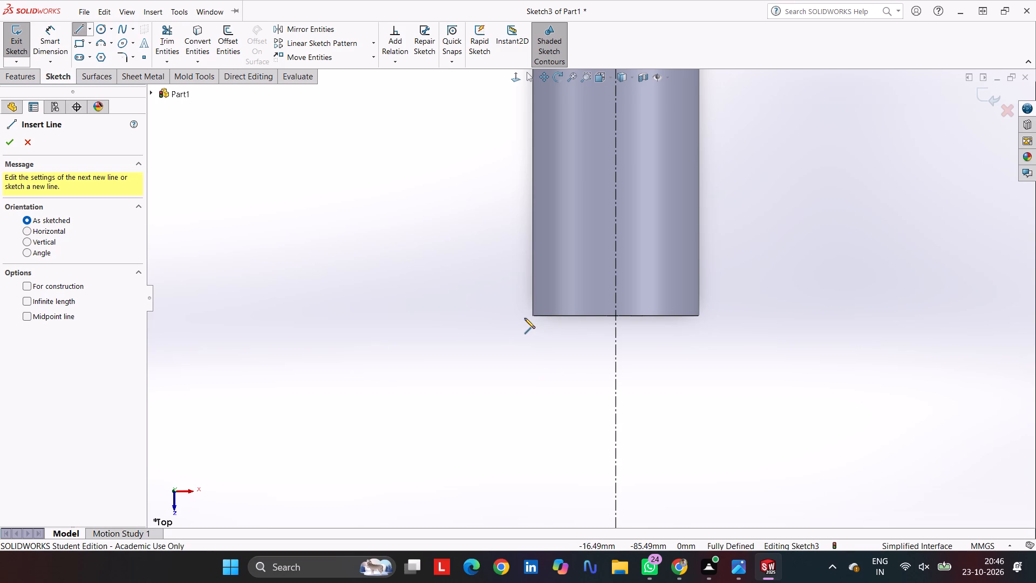
{"action": "left_click", "coordinate": [473, 362]}
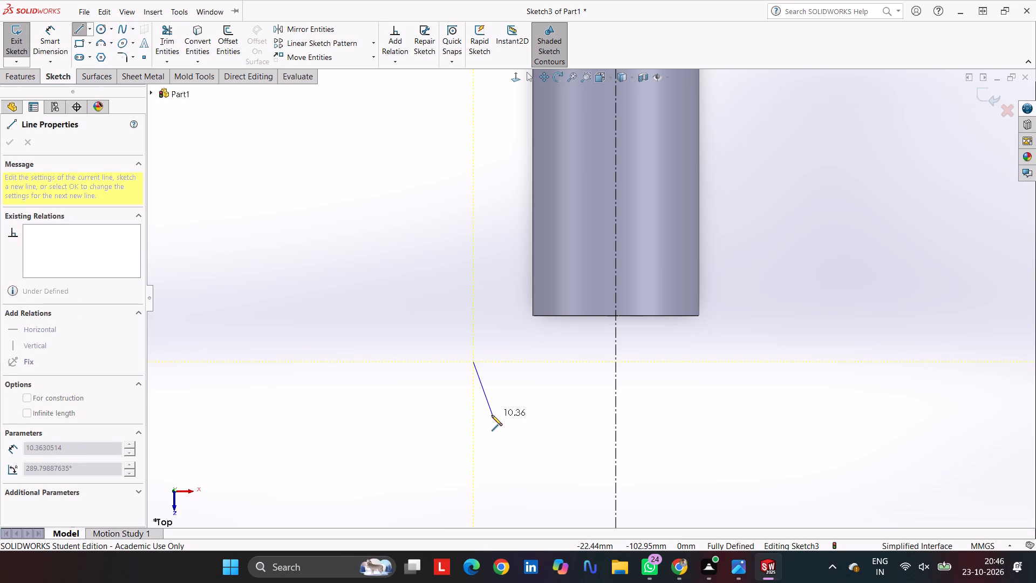
{"action": "left_click", "coordinate": [475, 505]}
{"action": "scroll", "coordinate": [486, 492], "scroll_direction": "up", "scroll_amount": 3}
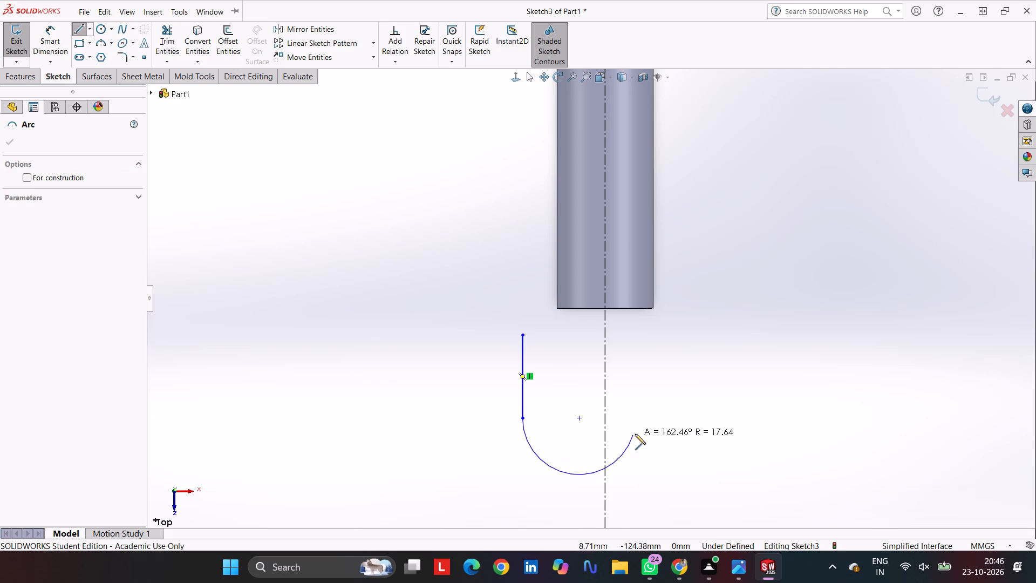
{"action": "left_click", "coordinate": [702, 422]}
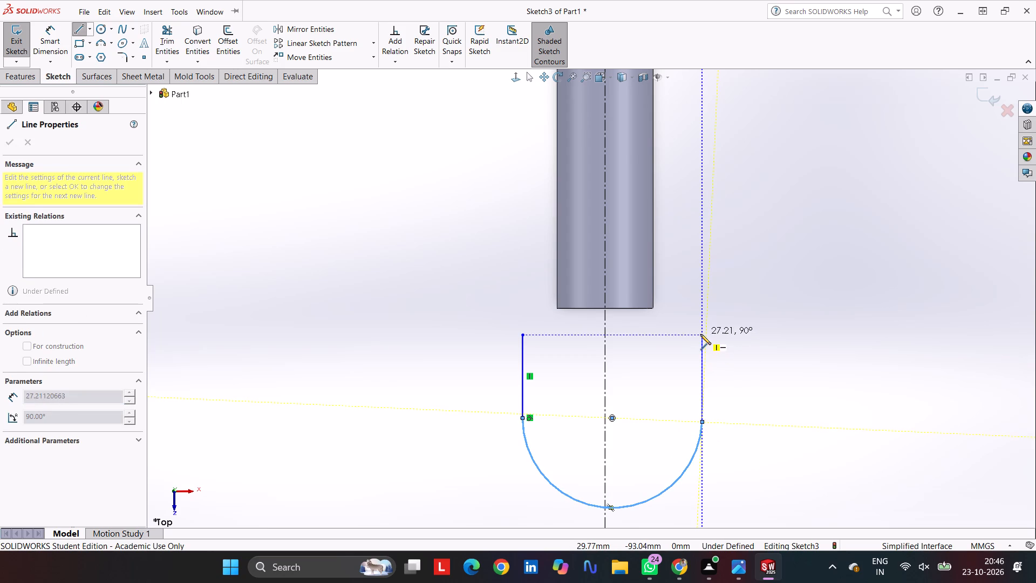
{"action": "left_click", "coordinate": [700, 334]}
{"action": "key", "text": "Escape"}
{"action": "key", "text": "Escape"}
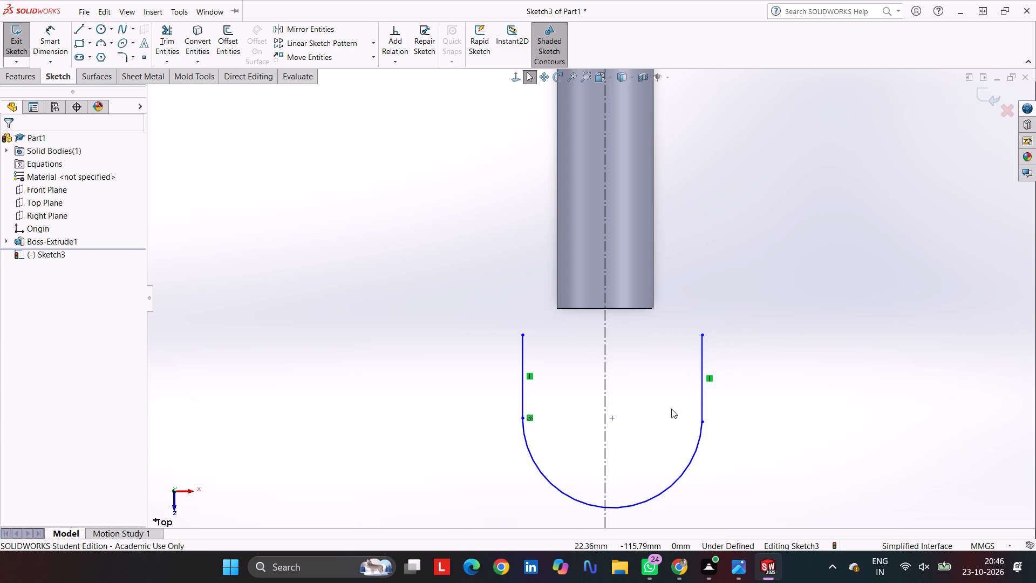
{"action": "key", "text": "Escape"}
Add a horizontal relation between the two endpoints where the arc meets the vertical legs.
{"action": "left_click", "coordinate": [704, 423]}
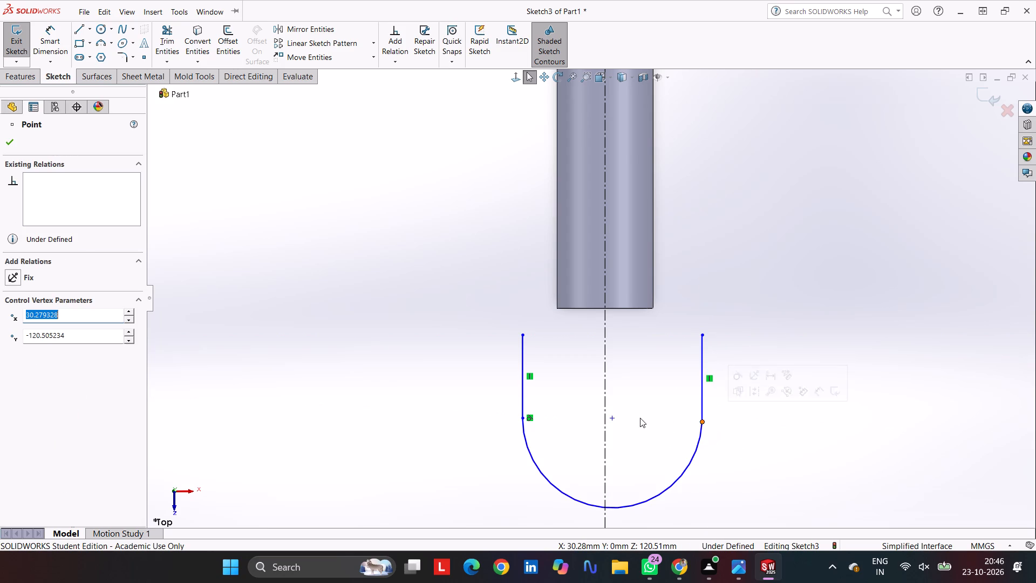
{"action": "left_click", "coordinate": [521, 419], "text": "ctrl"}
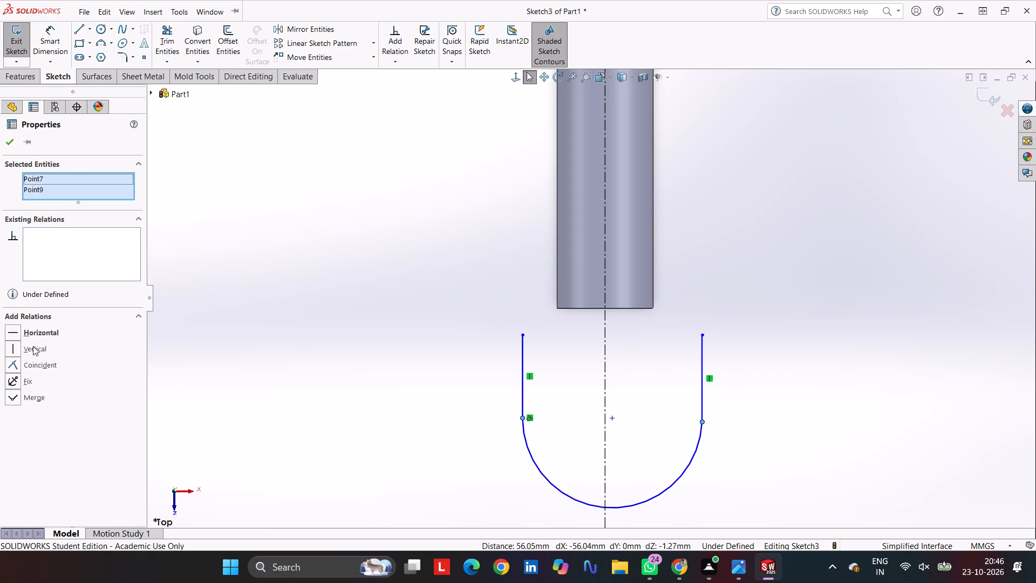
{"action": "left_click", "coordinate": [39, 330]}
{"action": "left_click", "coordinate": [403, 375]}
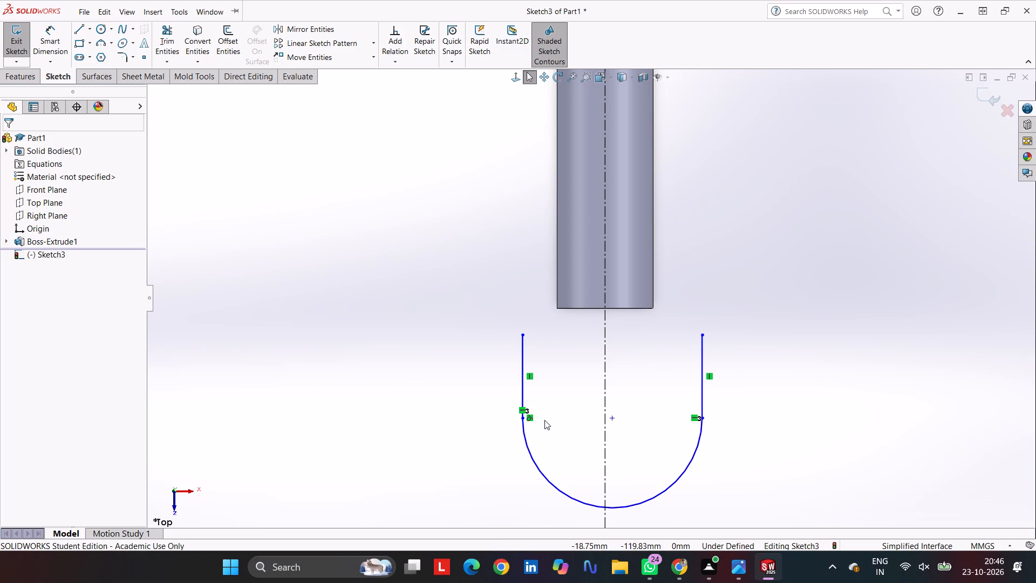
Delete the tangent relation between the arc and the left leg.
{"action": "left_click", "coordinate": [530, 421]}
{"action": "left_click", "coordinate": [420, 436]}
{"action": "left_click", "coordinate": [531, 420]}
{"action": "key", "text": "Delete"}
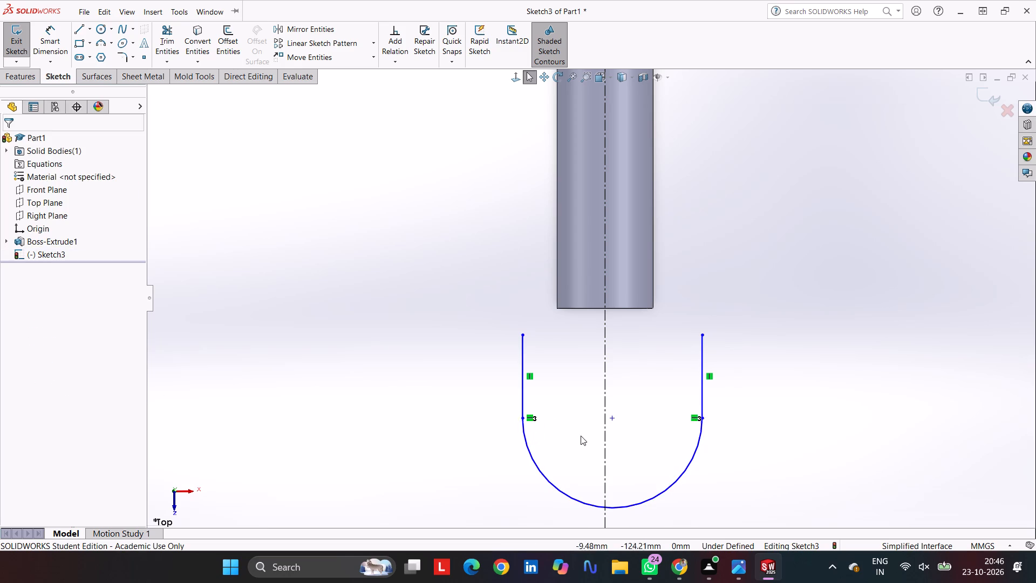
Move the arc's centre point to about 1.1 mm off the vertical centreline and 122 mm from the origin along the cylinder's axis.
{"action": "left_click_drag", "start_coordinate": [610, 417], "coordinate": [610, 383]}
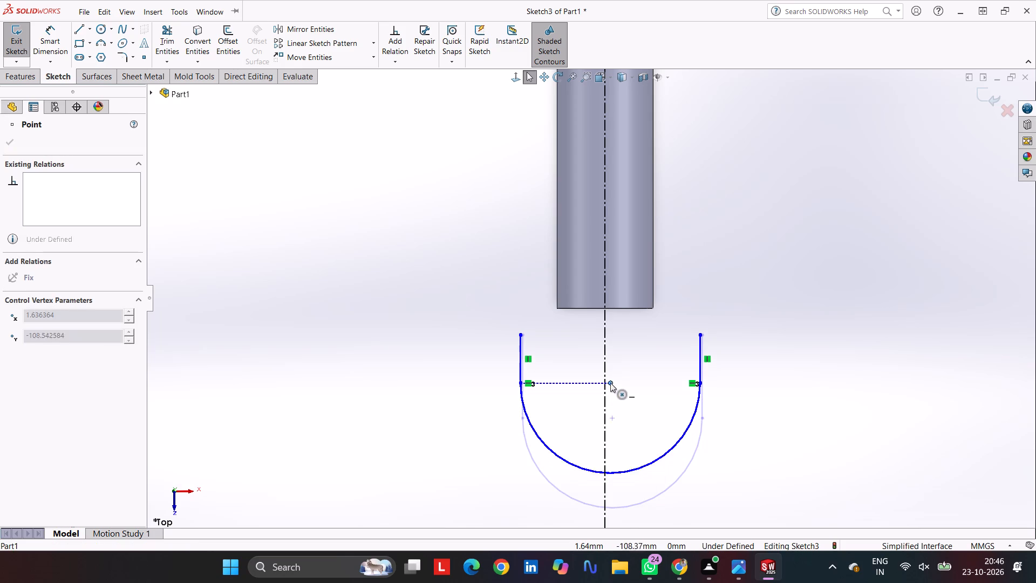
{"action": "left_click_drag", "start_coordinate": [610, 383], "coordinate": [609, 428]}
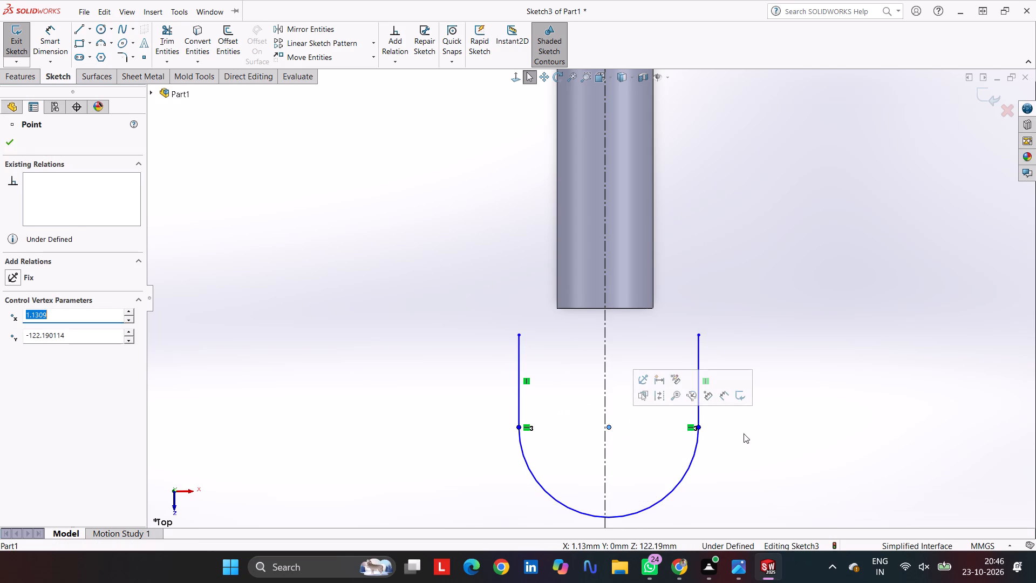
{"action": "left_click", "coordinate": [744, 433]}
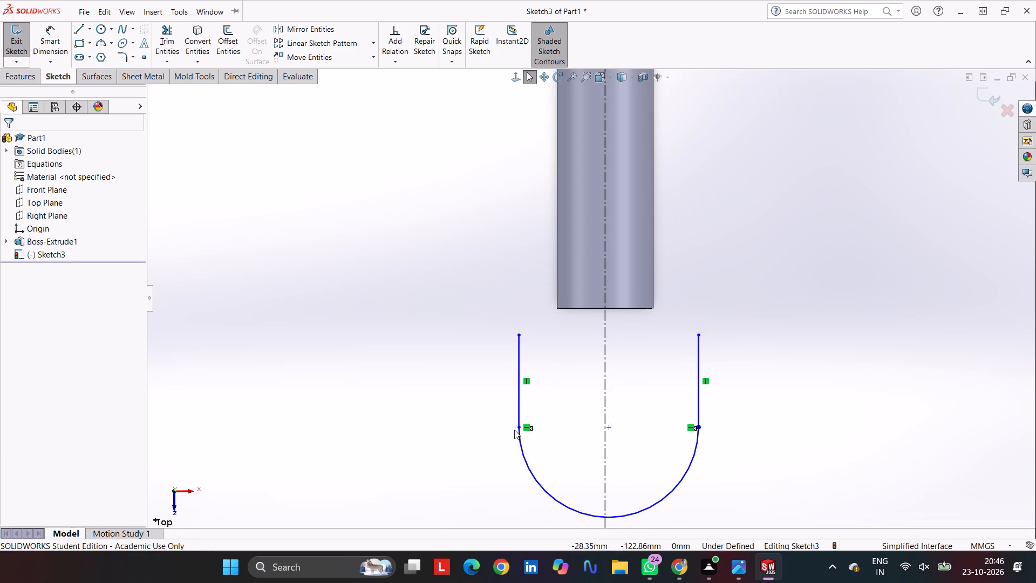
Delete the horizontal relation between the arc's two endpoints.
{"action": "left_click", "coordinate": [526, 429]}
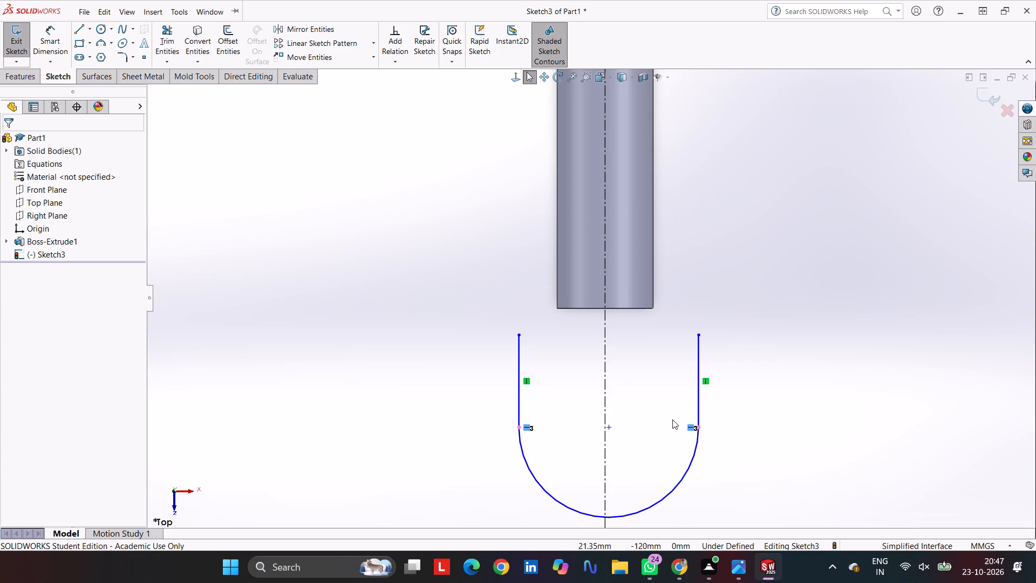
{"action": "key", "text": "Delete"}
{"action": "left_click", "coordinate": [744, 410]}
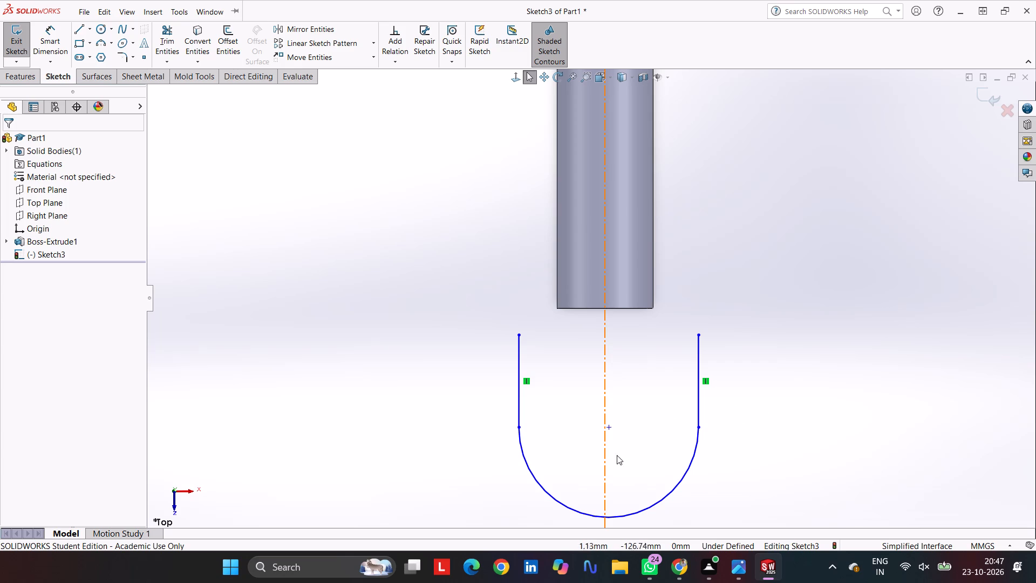
Delete the arc joining the two vertical legs.
{"action": "left_click", "coordinate": [678, 484]}
{"action": "key", "text": "Delete"}
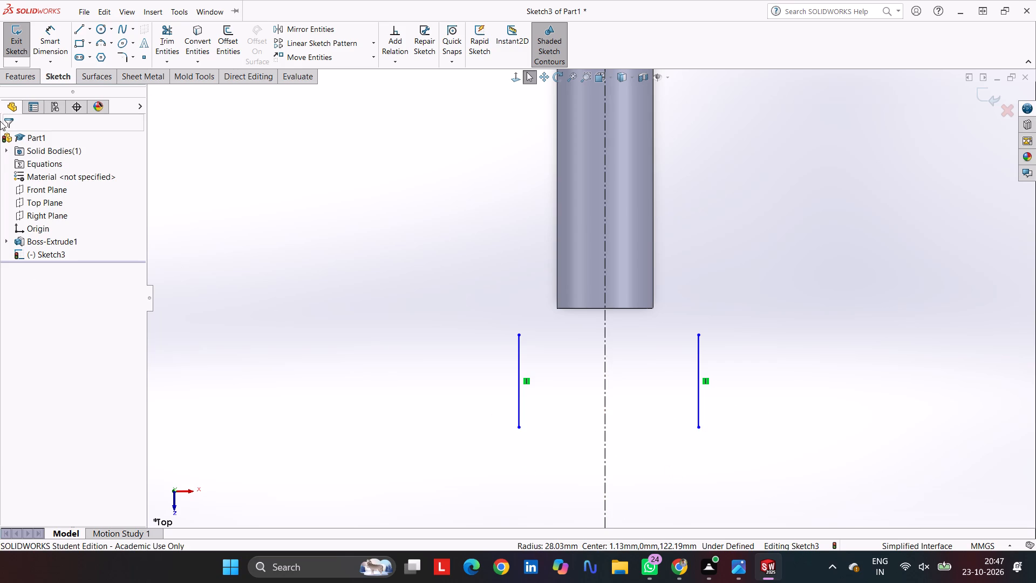
Draw a horizontal line about 56 mm long joining the ends of the two legs nearest the cylinder.
{"action": "left_click", "coordinate": [56, 35]}
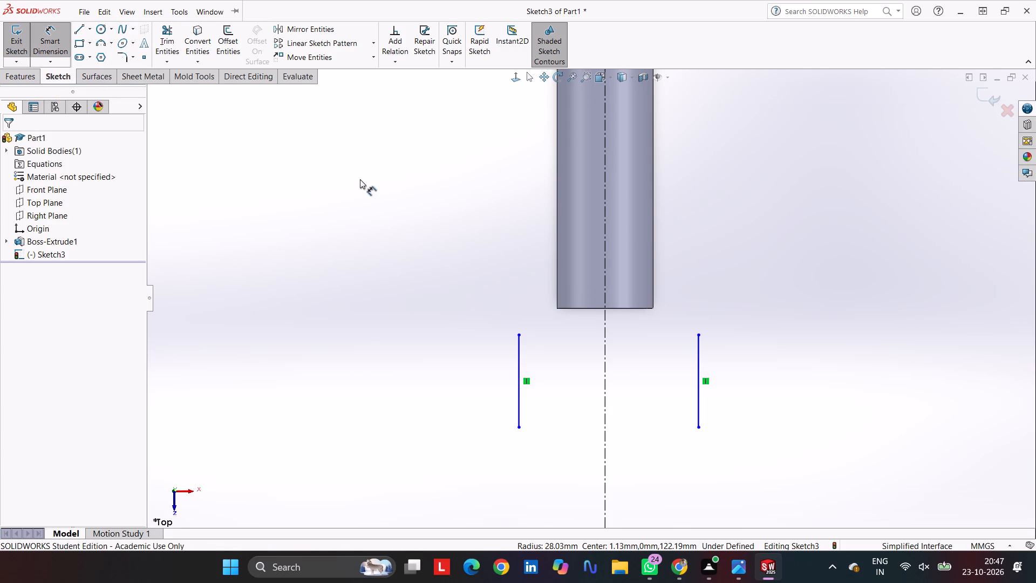
{"action": "left_click", "coordinate": [83, 25]}
{"action": "left_click", "coordinate": [520, 336]}
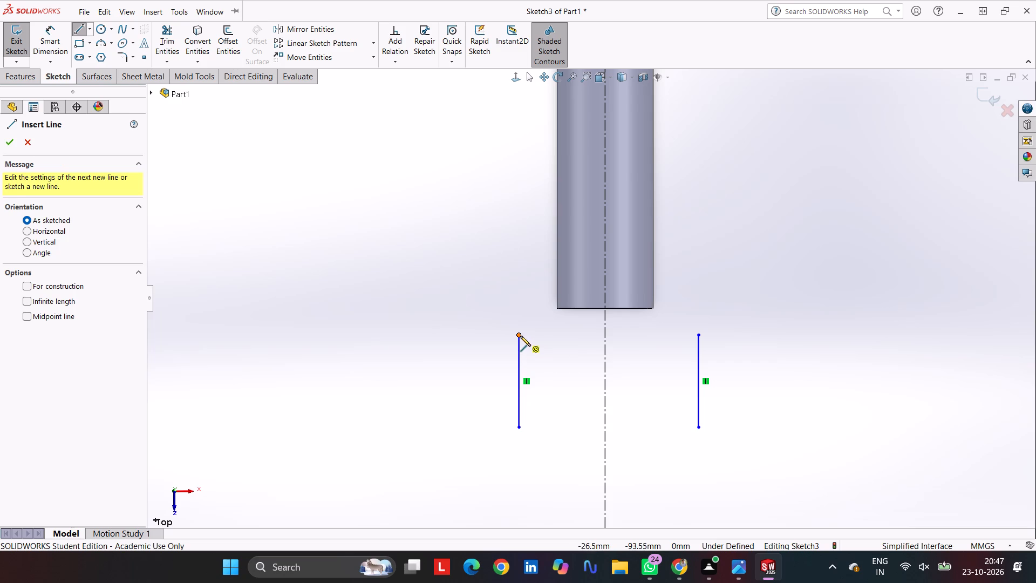
{"action": "left_click", "coordinate": [700, 336]}
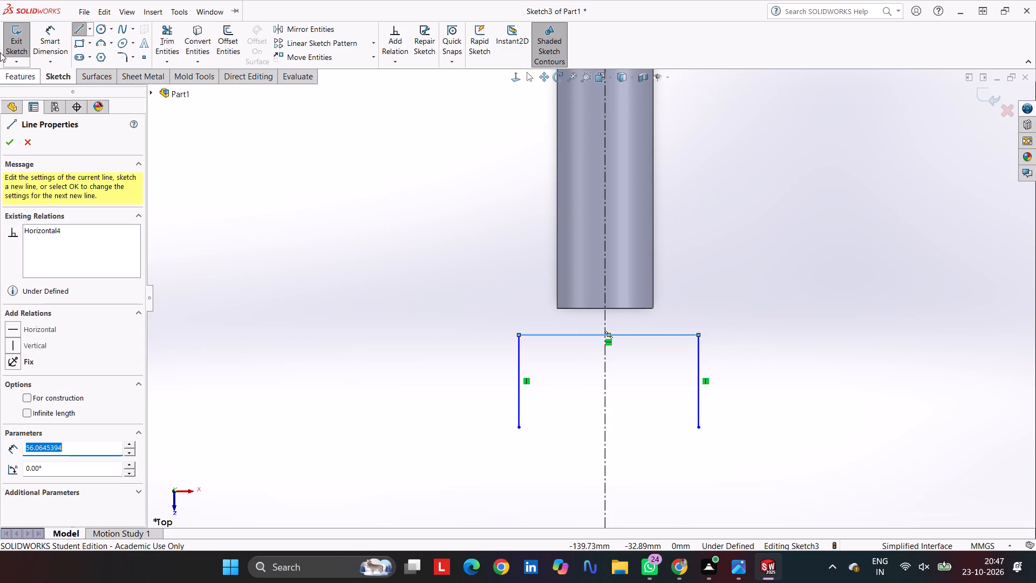
Dimension the horizontal line joining the legs to 32 mm.
{"action": "left_click", "coordinate": [44, 31]}
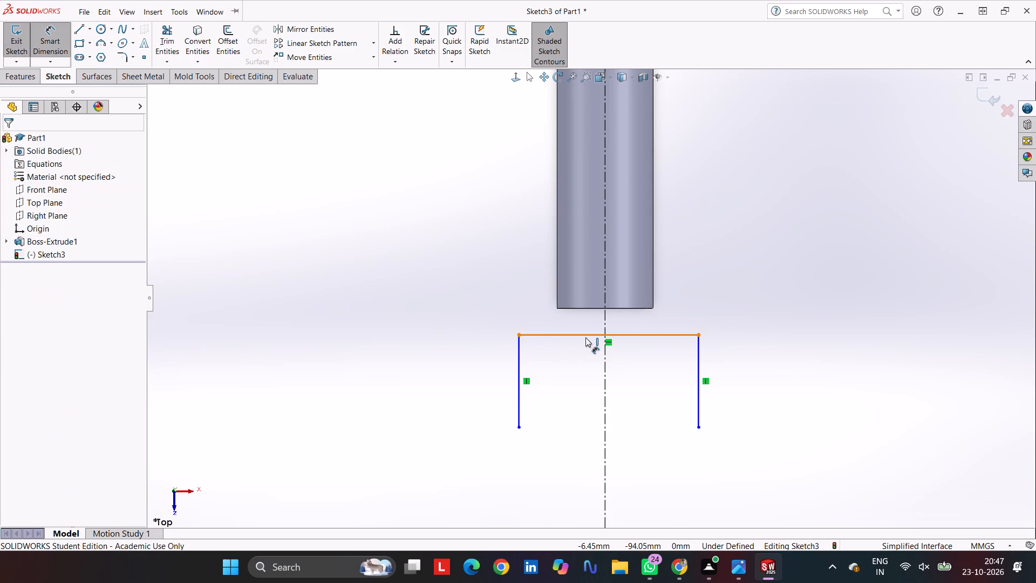
{"action": "left_click", "coordinate": [585, 337]}
{"action": "left_click", "coordinate": [586, 299]}
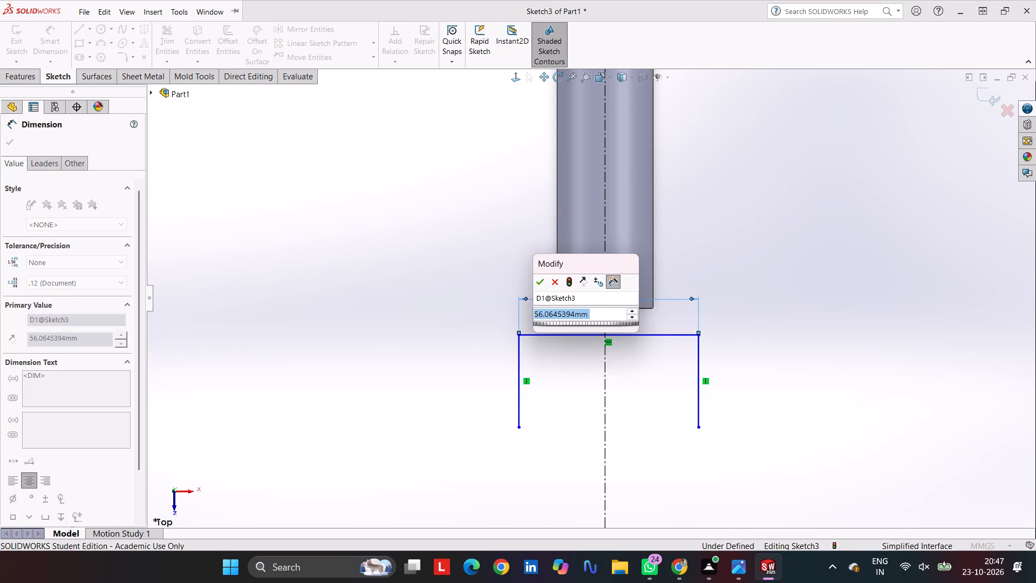
{"action": "type", "text": "32"}
{"action": "key", "text": "Return"}
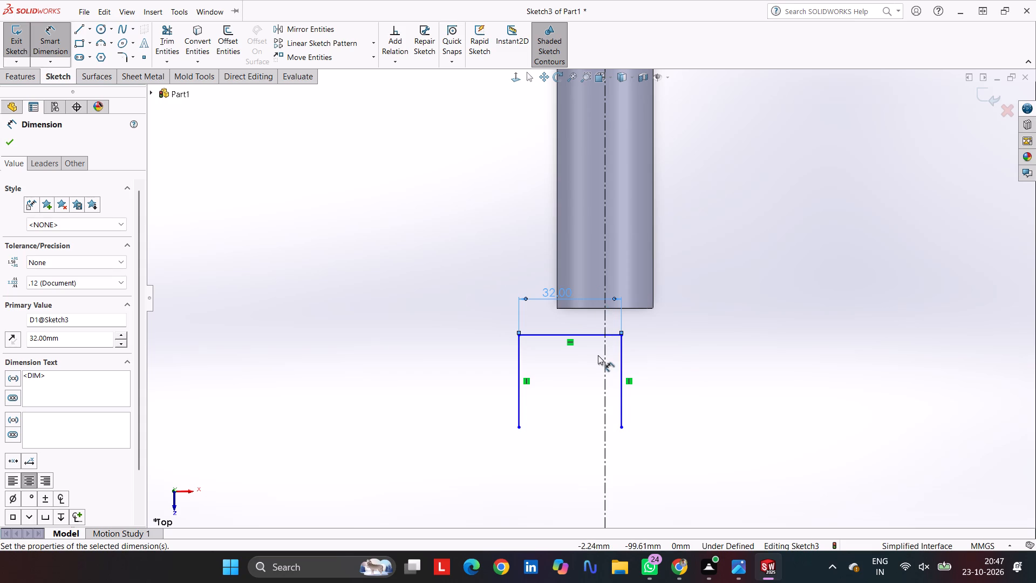
Dimension the distance between the vertical centreline and the left leg as 16 mm.
{"action": "left_click", "coordinate": [605, 358]}
{"action": "left_click", "coordinate": [520, 362]}
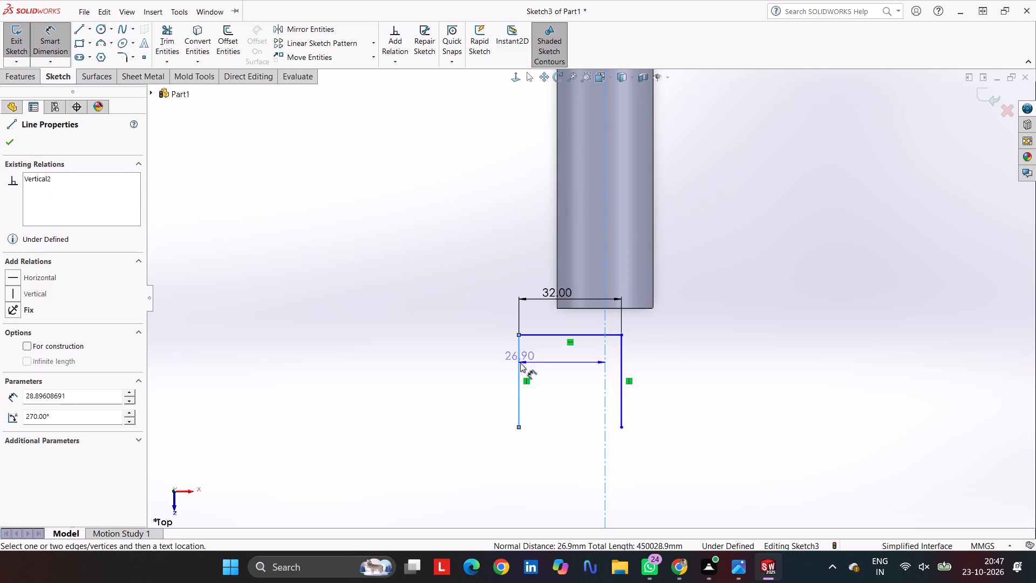
{"action": "left_click", "coordinate": [557, 460]}
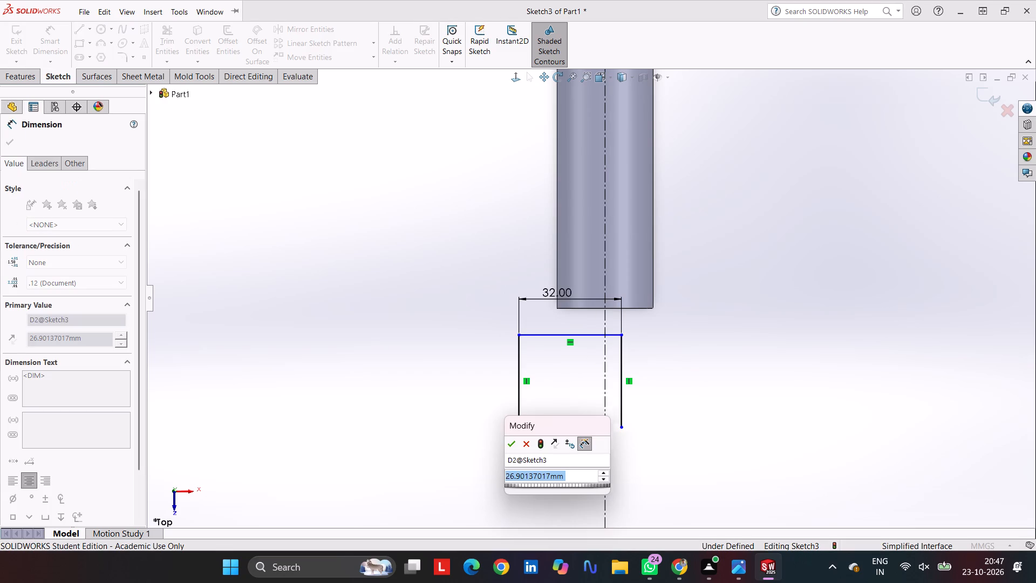
{"action": "type", "text": "16"}
{"action": "key", "text": "Return"}
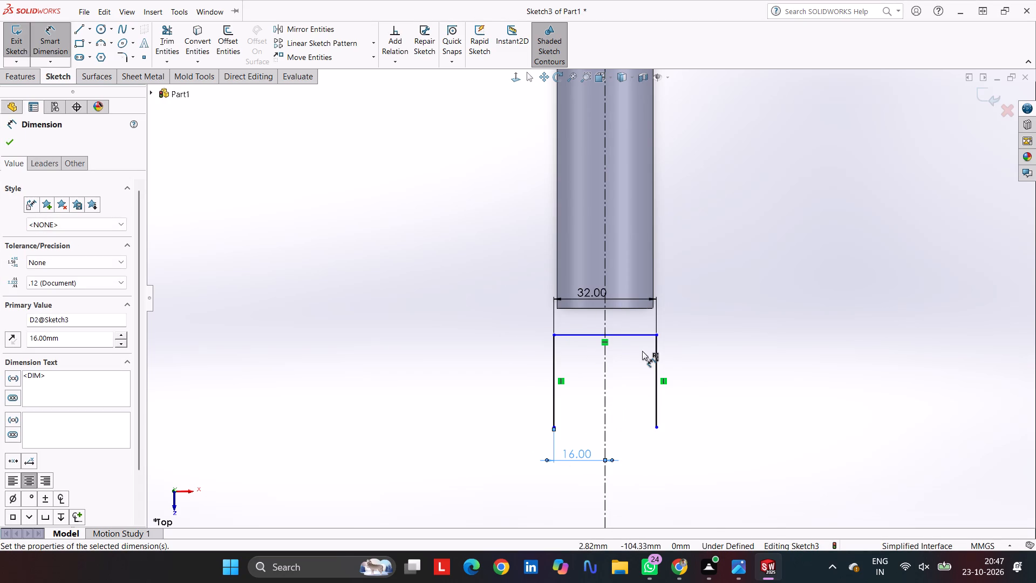
{"action": "key", "text": "Escape"}
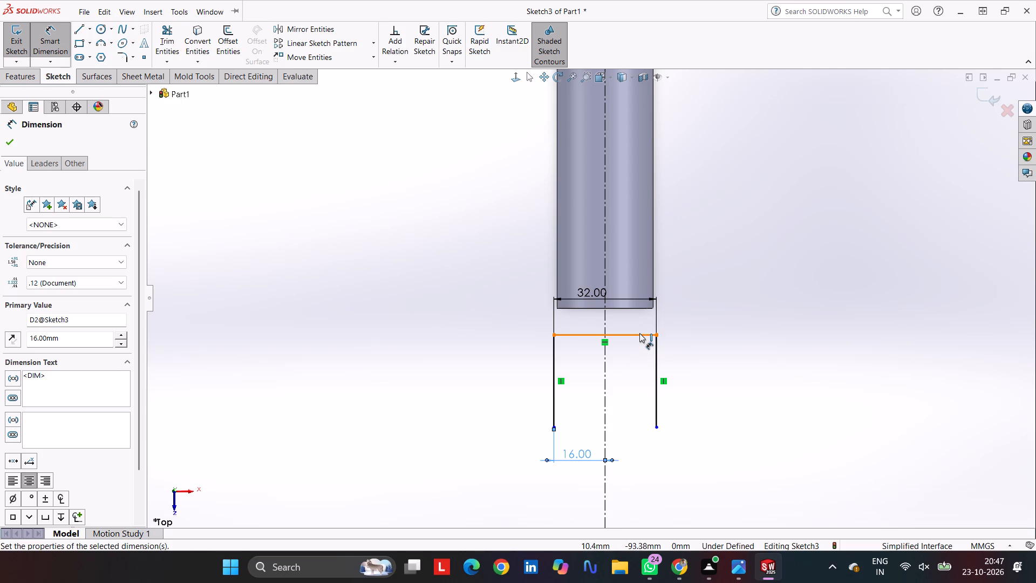
{"action": "left_click", "coordinate": [639, 333]}
{"action": "key", "text": "Escape"}
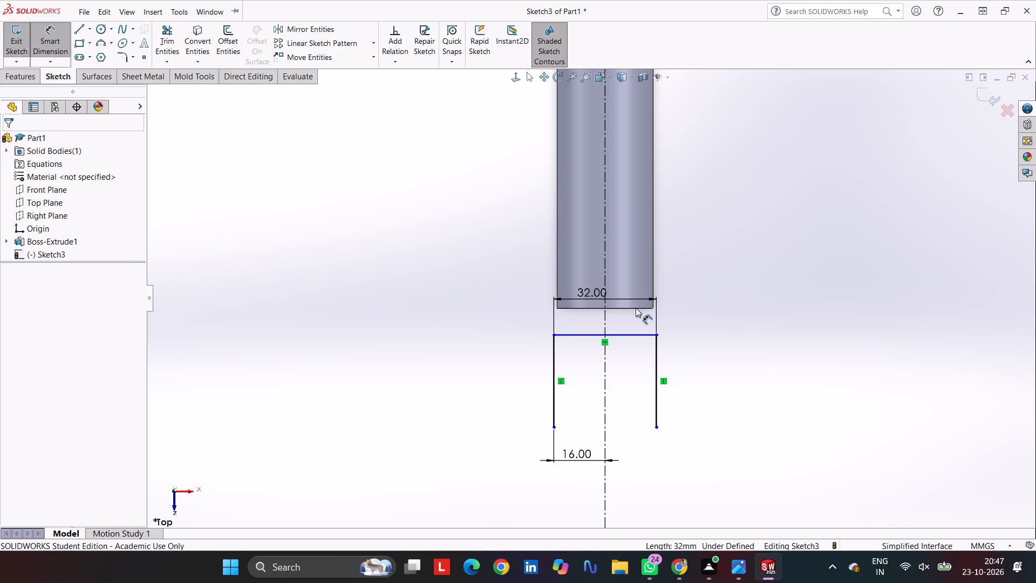
{"action": "key", "text": "Escape"}
{"action": "key", "text": "Escape"}
Make the horizontal sketch line collinear with the cylinder's end edge.
{"action": "left_click", "coordinate": [637, 307]}
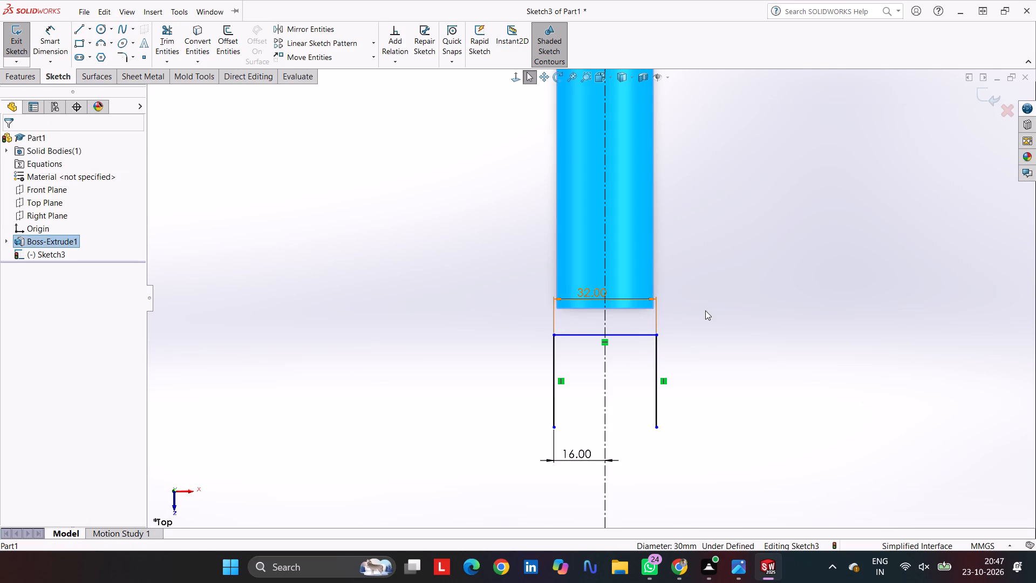
{"action": "left_click", "coordinate": [705, 310]}
{"action": "left_click", "coordinate": [643, 309]}
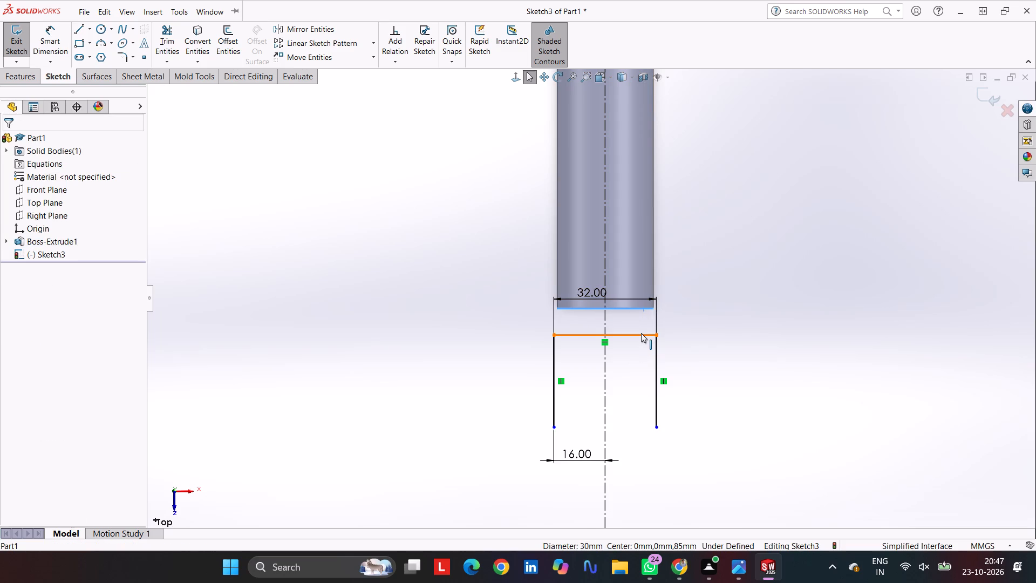
{"action": "left_click", "coordinate": [641, 333], "text": "ctrl"}
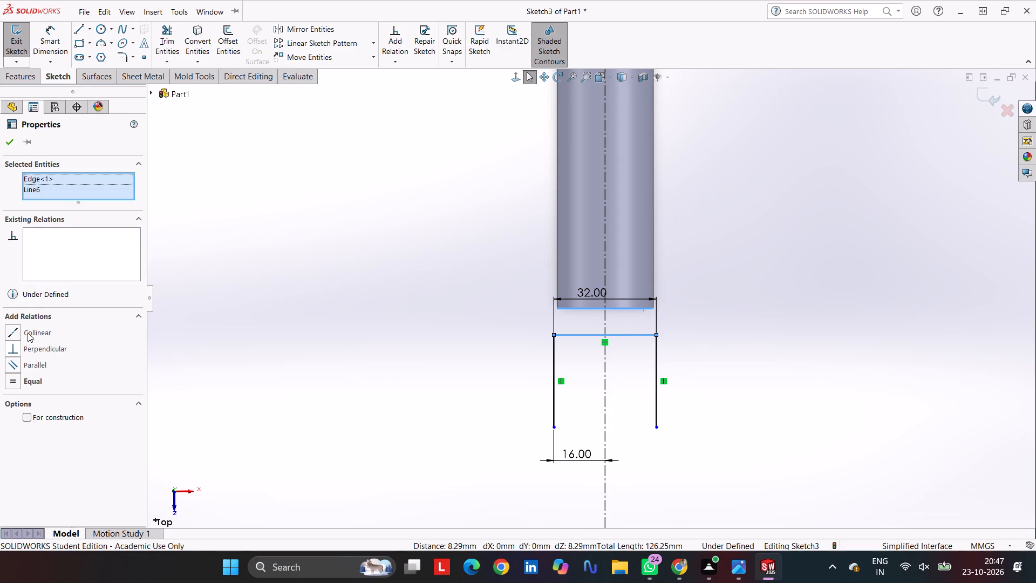
{"action": "left_click", "coordinate": [28, 333]}
{"action": "left_click", "coordinate": [415, 274]}
{"action": "left_click", "coordinate": [418, 276]}
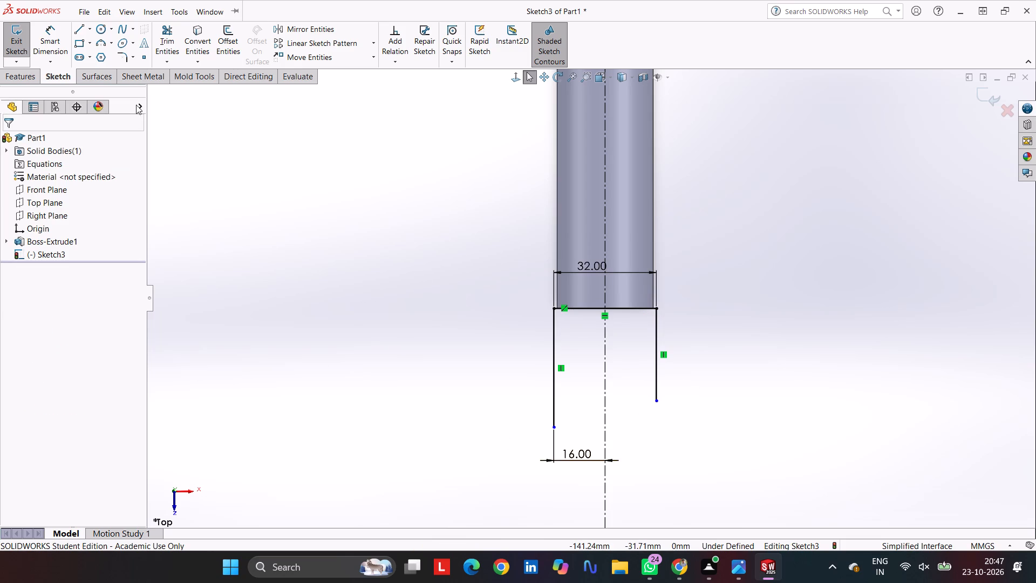
Dimension the left leg's length as 132-85, giving 47 mm.
{"action": "left_click", "coordinate": [46, 34]}
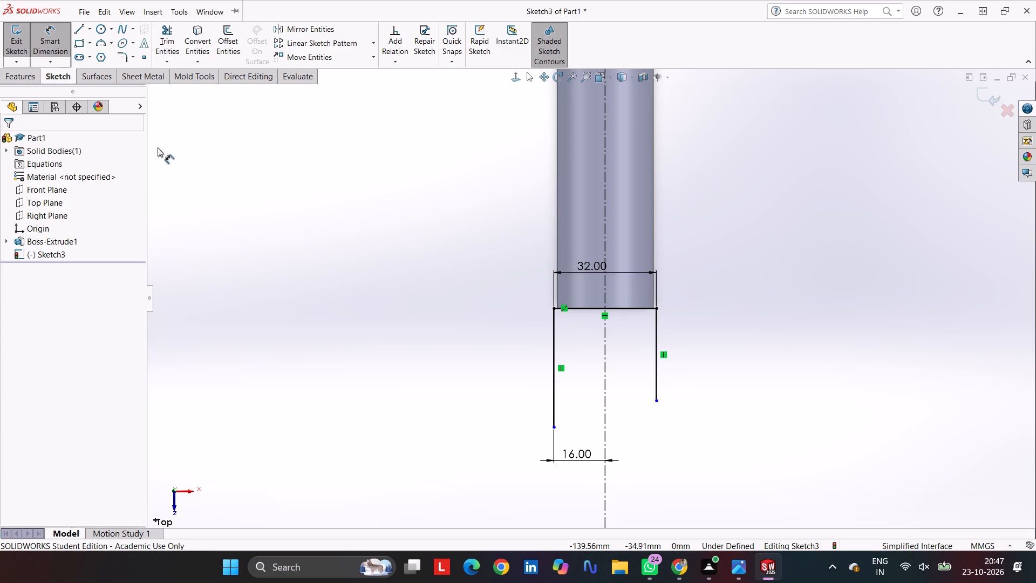
{"action": "left_click", "coordinate": [555, 343]}
{"action": "left_click", "coordinate": [465, 351]}
{"action": "type", "text": "132"}
{"action": "key", "text": "minus"}
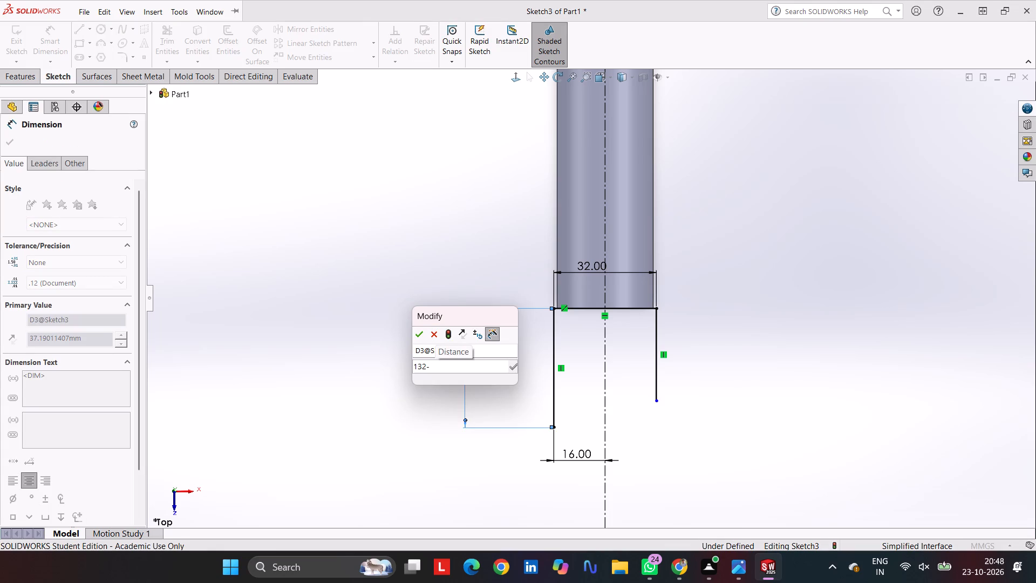
{"action": "type", "text": "85"}
{"action": "key", "text": "Return"}
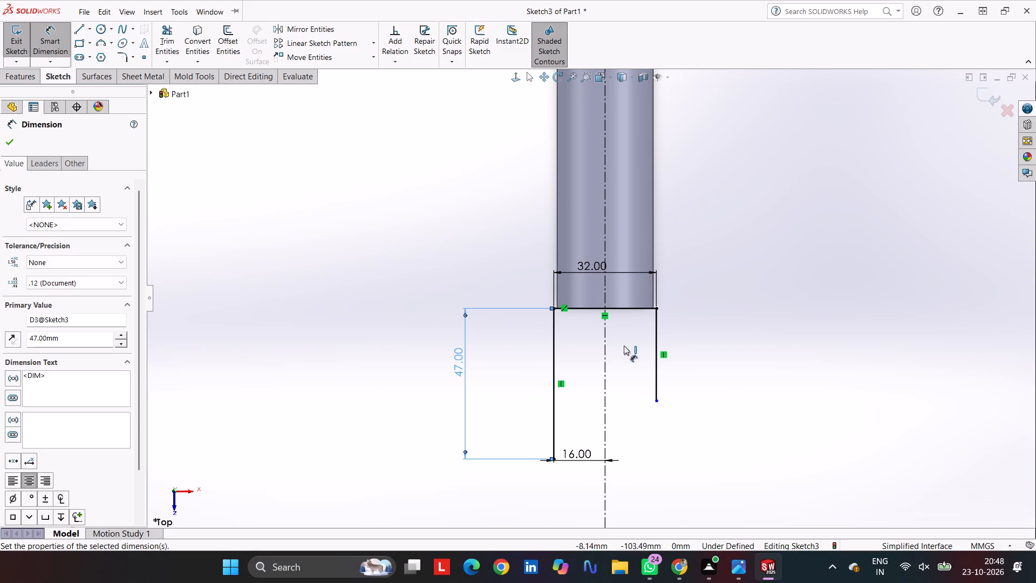
Dimension the right leg's length as 132-85, giving 47 mm.
{"action": "left_click", "coordinate": [656, 332]}
{"action": "left_click", "coordinate": [725, 333]}
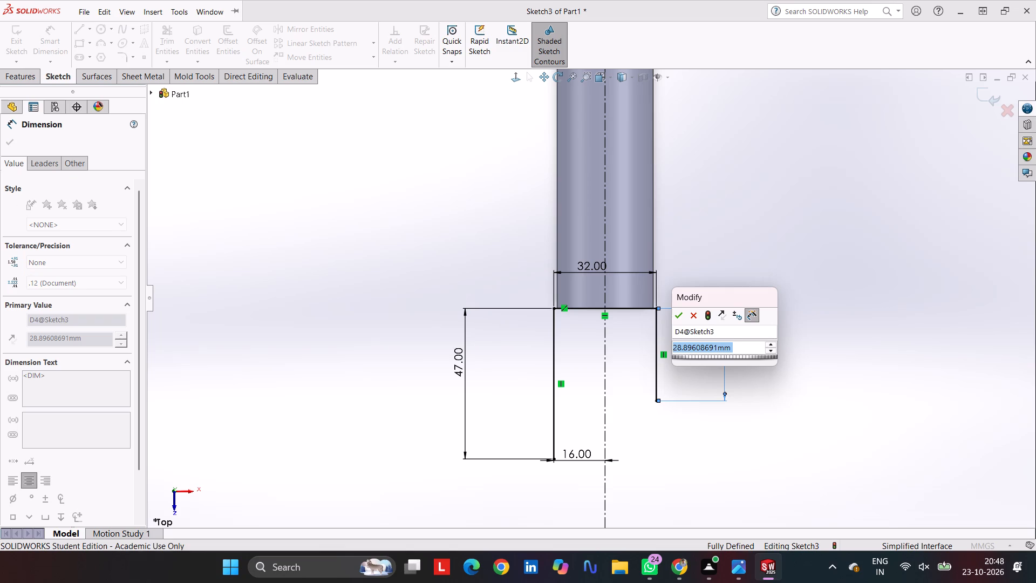
{"action": "type", "text": "132"}
{"action": "key", "text": "minus"}
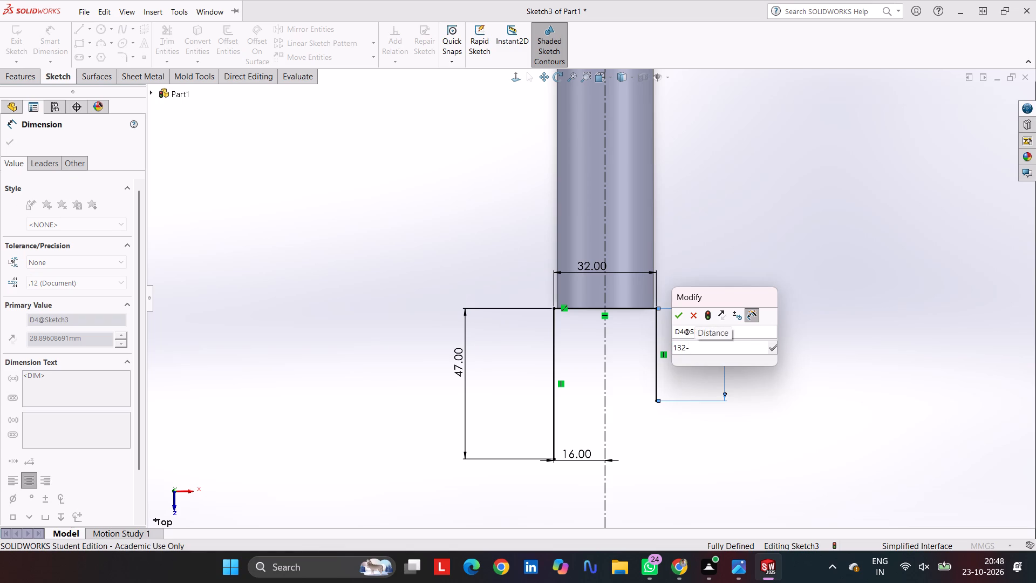
{"action": "type", "text": "85"}
{"action": "key", "text": "Return"}
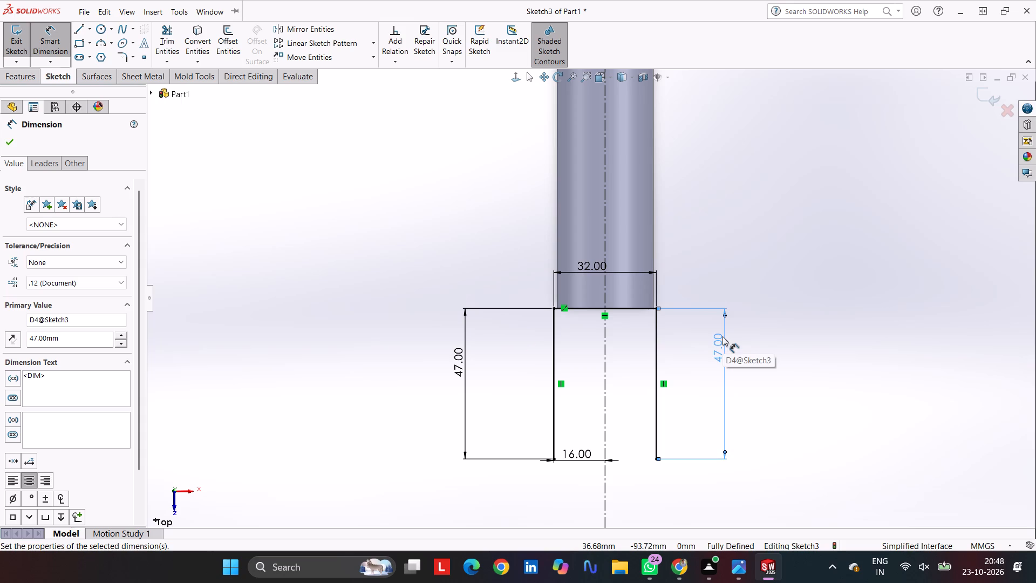
Draw a circle of about 22.5 mm radius centred on the vertical centreline between the legs, passing through the left leg's free endpoint.
{"action": "left_click", "coordinate": [103, 34]}
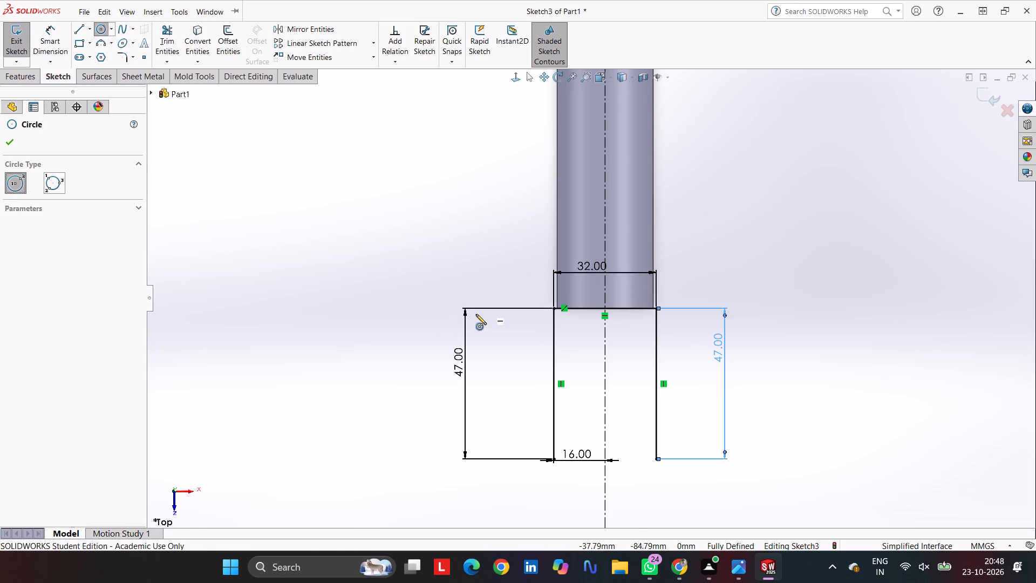
{"action": "left_click", "coordinate": [605, 408]}
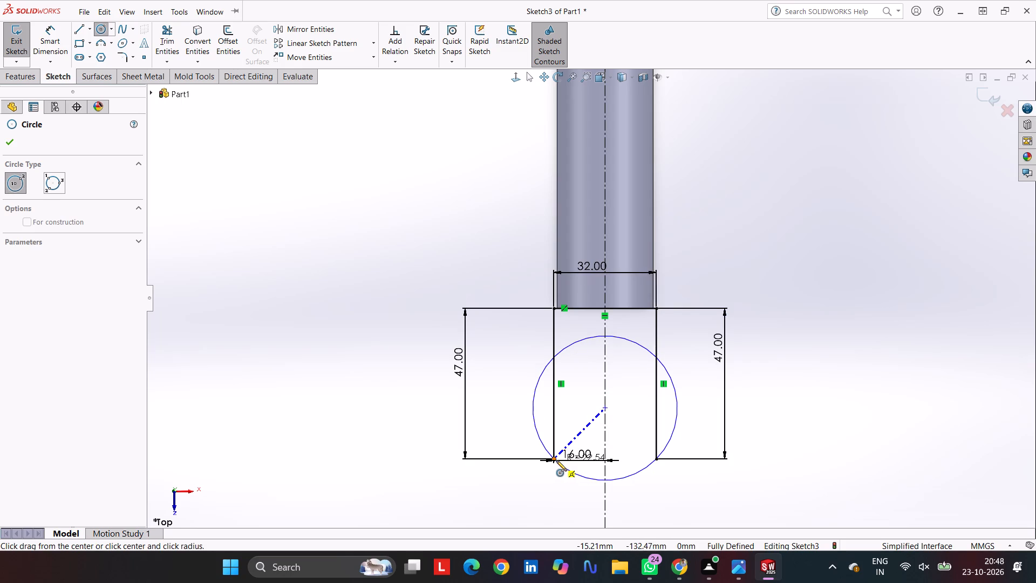
{"action": "left_click", "coordinate": [557, 460]}
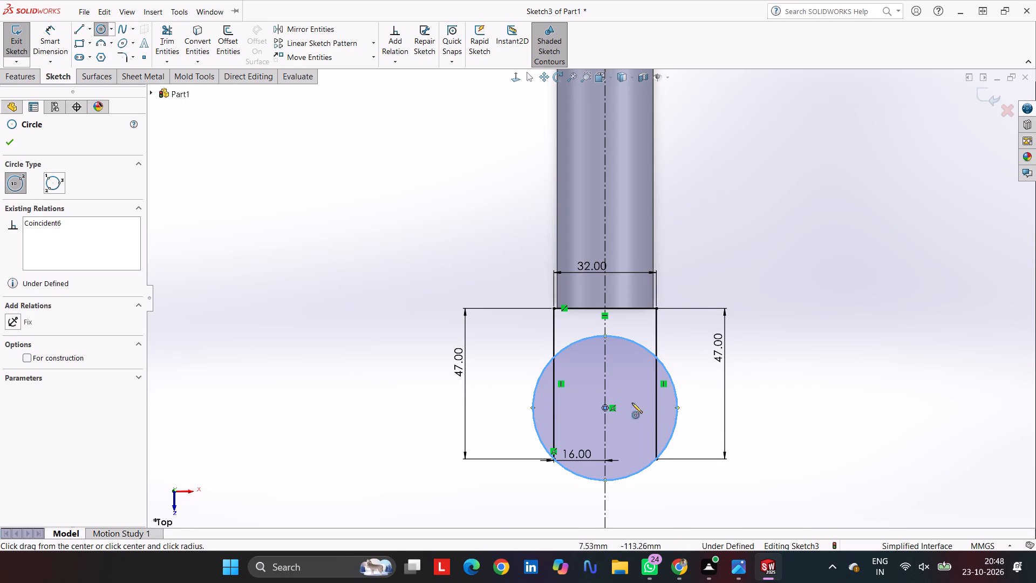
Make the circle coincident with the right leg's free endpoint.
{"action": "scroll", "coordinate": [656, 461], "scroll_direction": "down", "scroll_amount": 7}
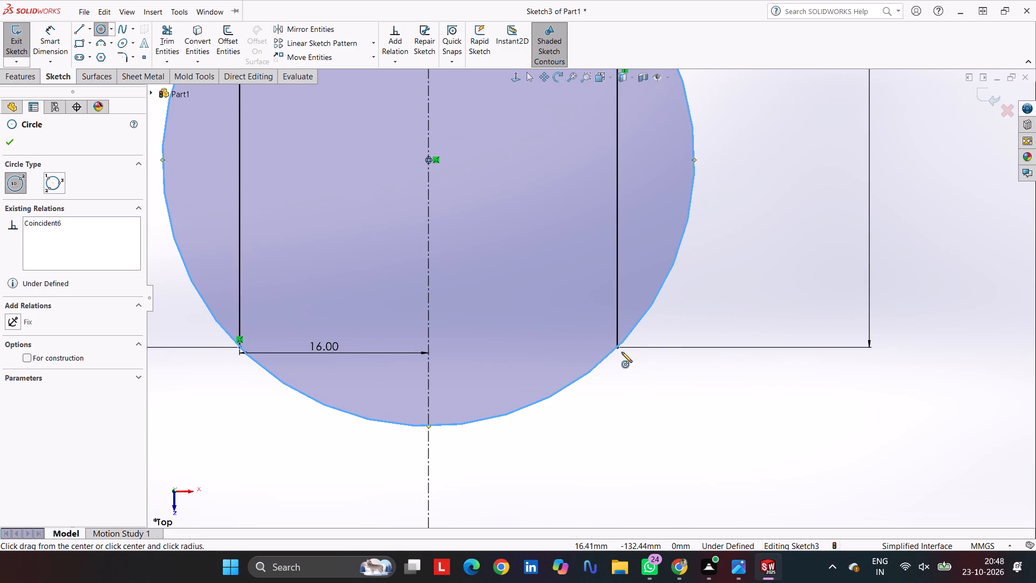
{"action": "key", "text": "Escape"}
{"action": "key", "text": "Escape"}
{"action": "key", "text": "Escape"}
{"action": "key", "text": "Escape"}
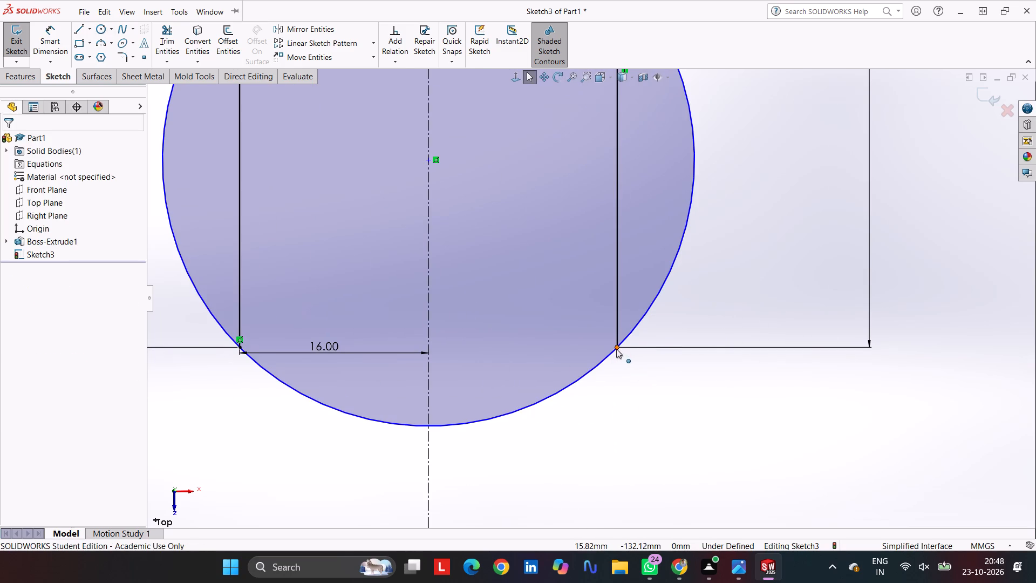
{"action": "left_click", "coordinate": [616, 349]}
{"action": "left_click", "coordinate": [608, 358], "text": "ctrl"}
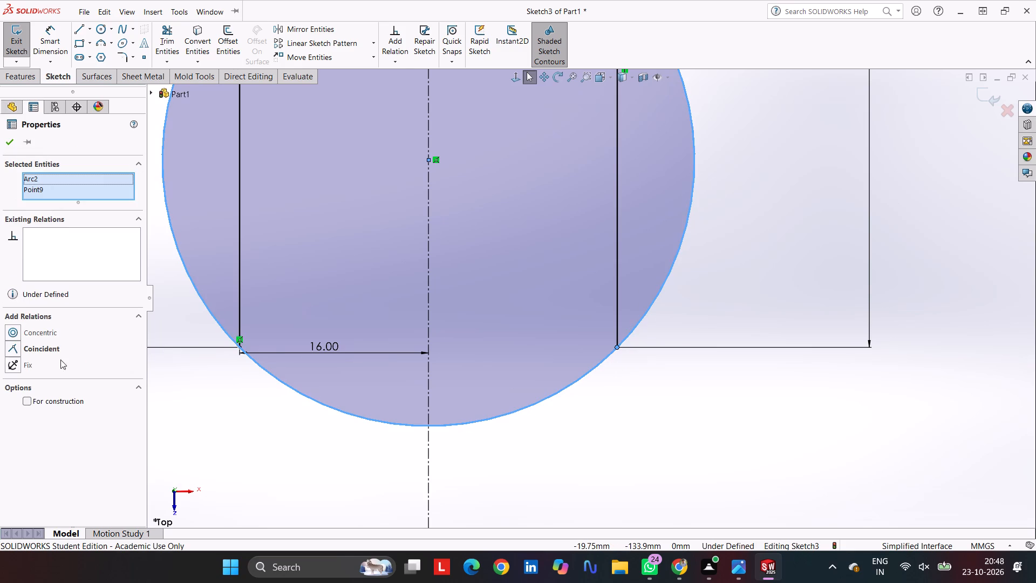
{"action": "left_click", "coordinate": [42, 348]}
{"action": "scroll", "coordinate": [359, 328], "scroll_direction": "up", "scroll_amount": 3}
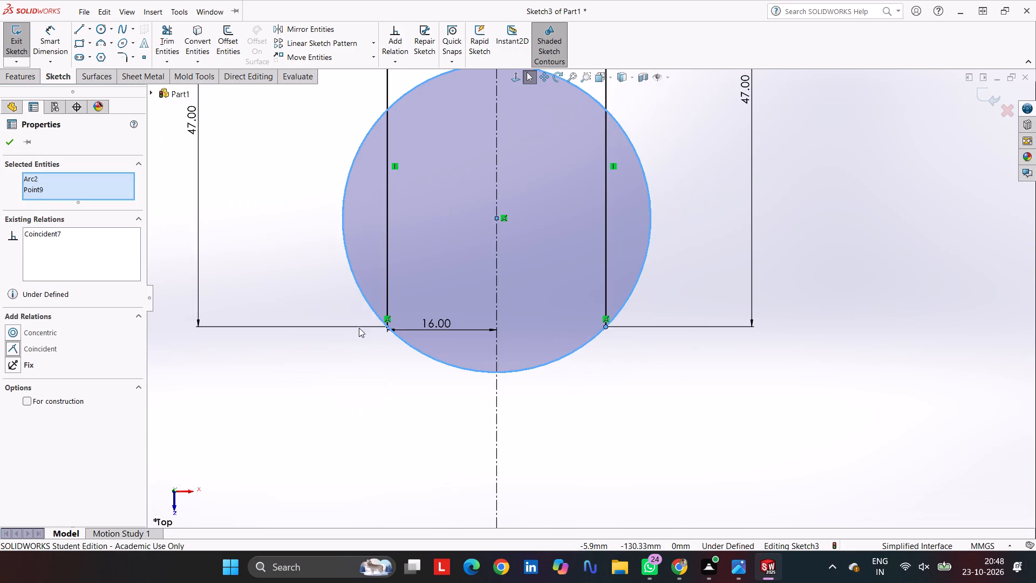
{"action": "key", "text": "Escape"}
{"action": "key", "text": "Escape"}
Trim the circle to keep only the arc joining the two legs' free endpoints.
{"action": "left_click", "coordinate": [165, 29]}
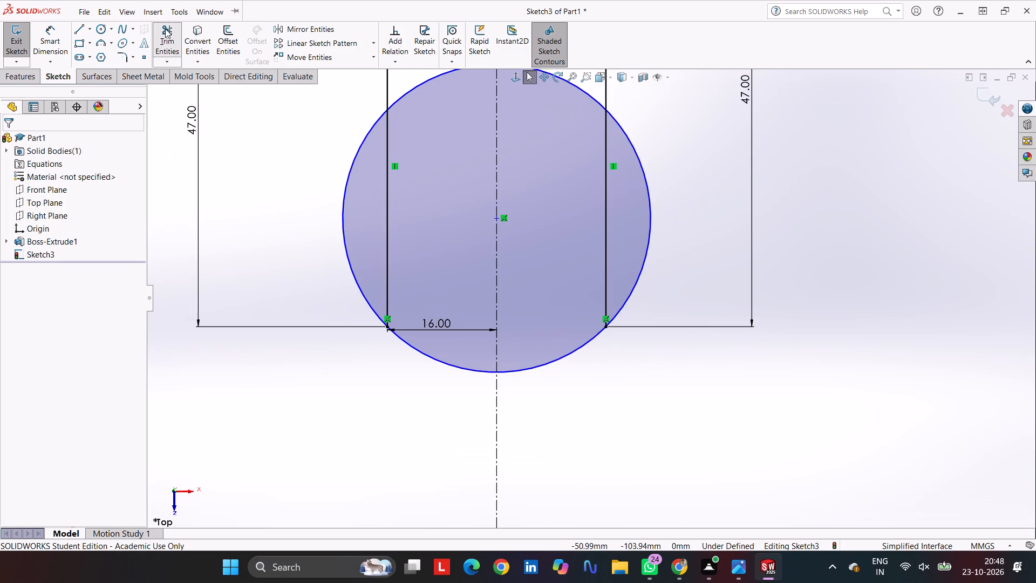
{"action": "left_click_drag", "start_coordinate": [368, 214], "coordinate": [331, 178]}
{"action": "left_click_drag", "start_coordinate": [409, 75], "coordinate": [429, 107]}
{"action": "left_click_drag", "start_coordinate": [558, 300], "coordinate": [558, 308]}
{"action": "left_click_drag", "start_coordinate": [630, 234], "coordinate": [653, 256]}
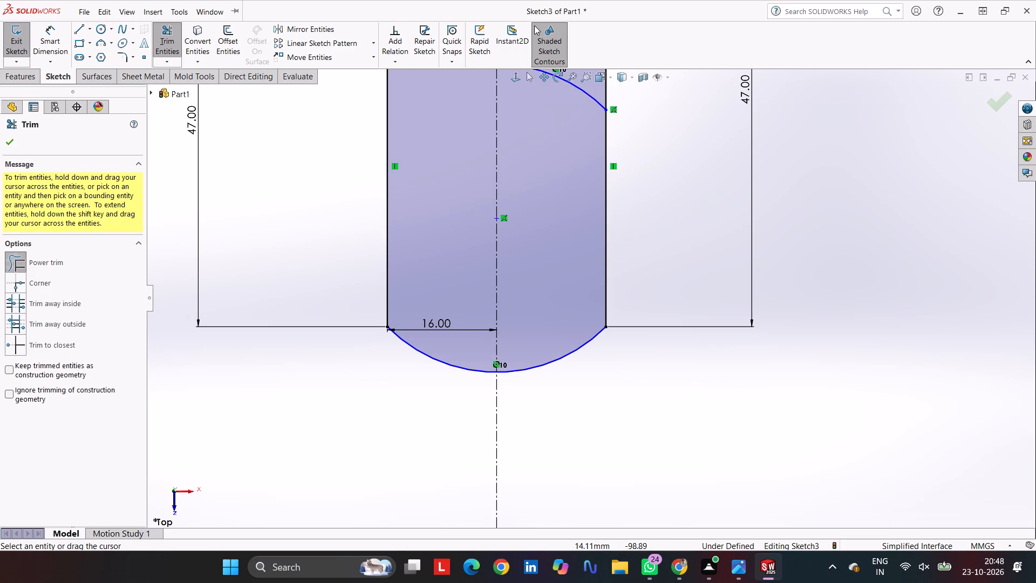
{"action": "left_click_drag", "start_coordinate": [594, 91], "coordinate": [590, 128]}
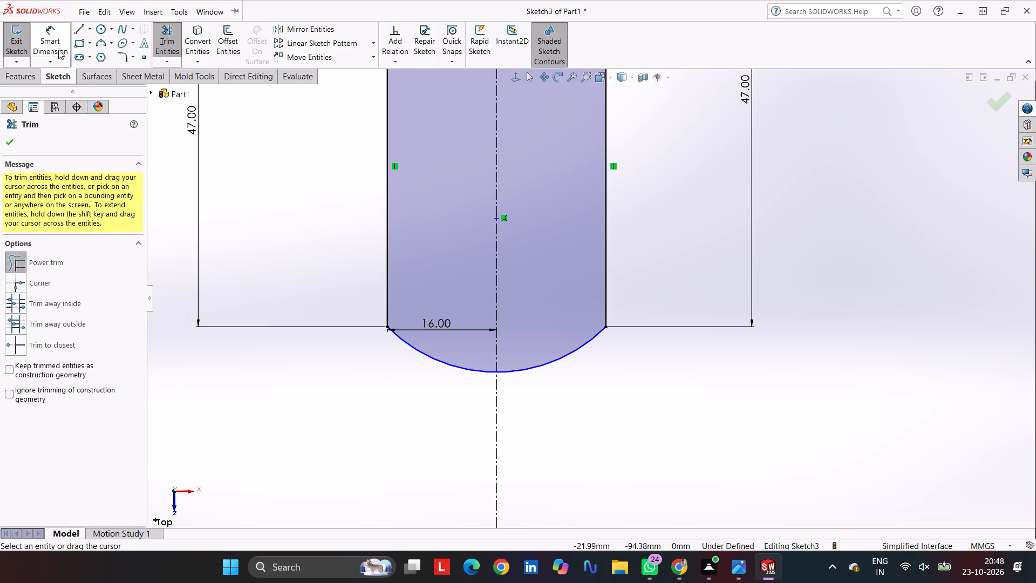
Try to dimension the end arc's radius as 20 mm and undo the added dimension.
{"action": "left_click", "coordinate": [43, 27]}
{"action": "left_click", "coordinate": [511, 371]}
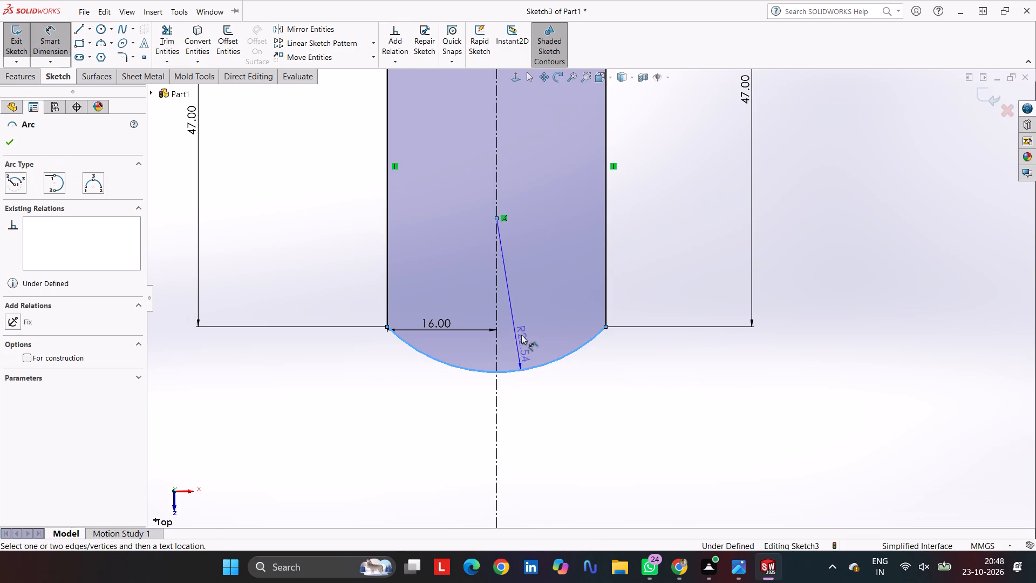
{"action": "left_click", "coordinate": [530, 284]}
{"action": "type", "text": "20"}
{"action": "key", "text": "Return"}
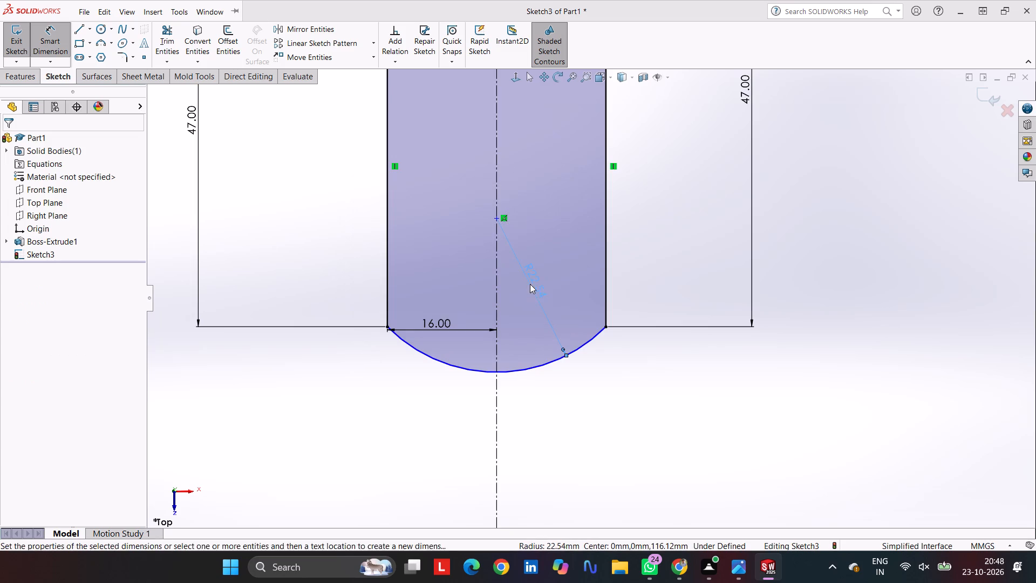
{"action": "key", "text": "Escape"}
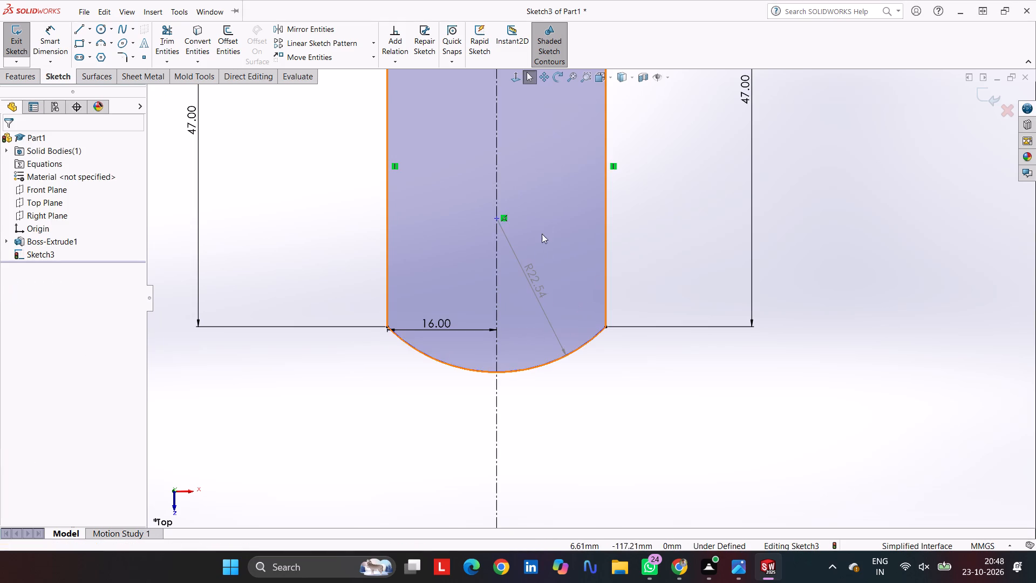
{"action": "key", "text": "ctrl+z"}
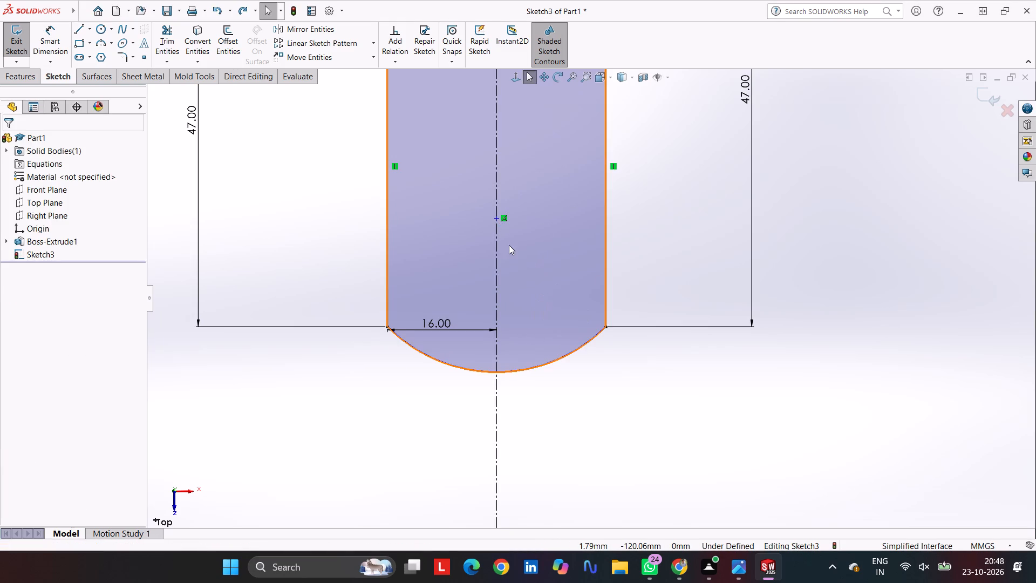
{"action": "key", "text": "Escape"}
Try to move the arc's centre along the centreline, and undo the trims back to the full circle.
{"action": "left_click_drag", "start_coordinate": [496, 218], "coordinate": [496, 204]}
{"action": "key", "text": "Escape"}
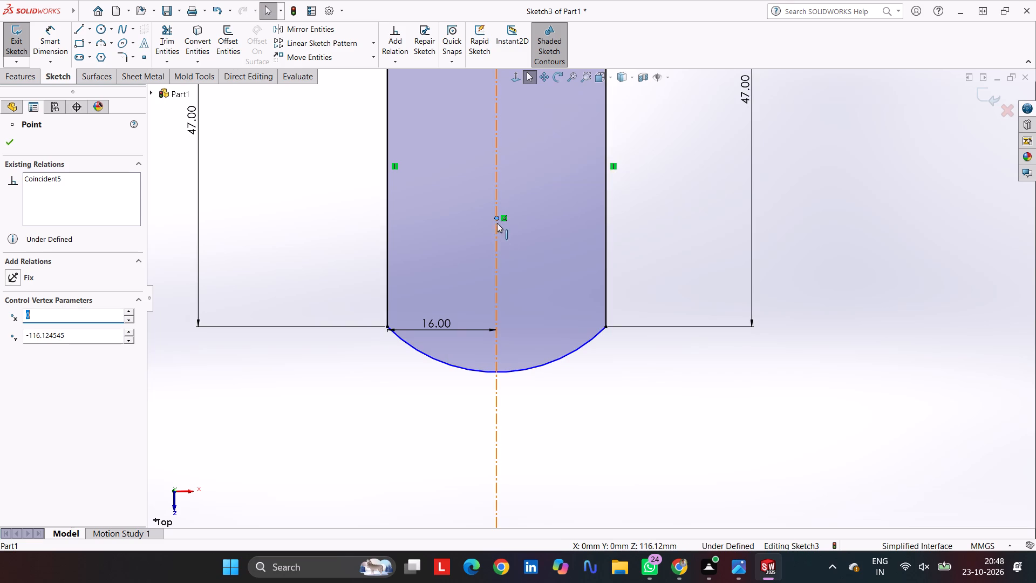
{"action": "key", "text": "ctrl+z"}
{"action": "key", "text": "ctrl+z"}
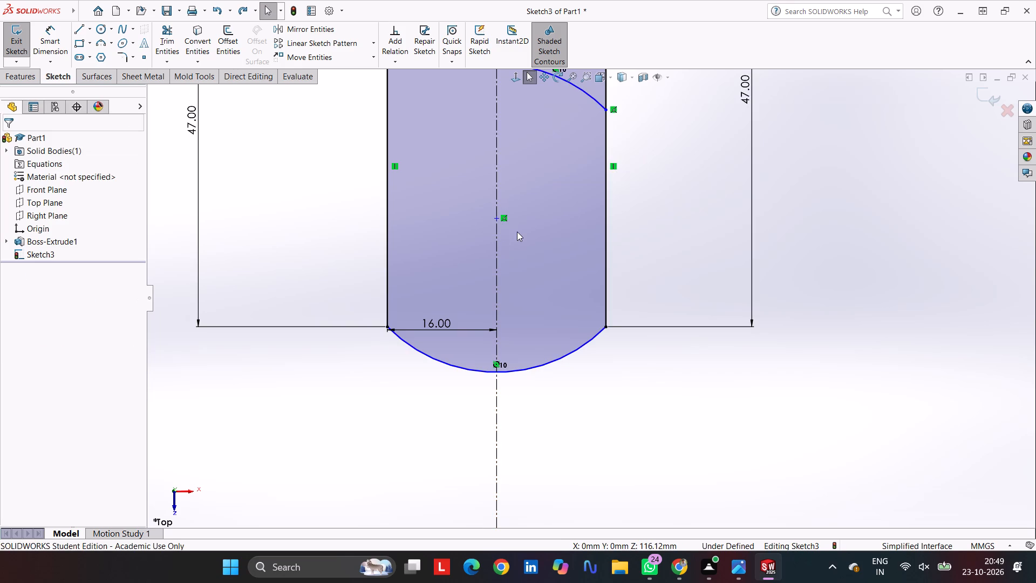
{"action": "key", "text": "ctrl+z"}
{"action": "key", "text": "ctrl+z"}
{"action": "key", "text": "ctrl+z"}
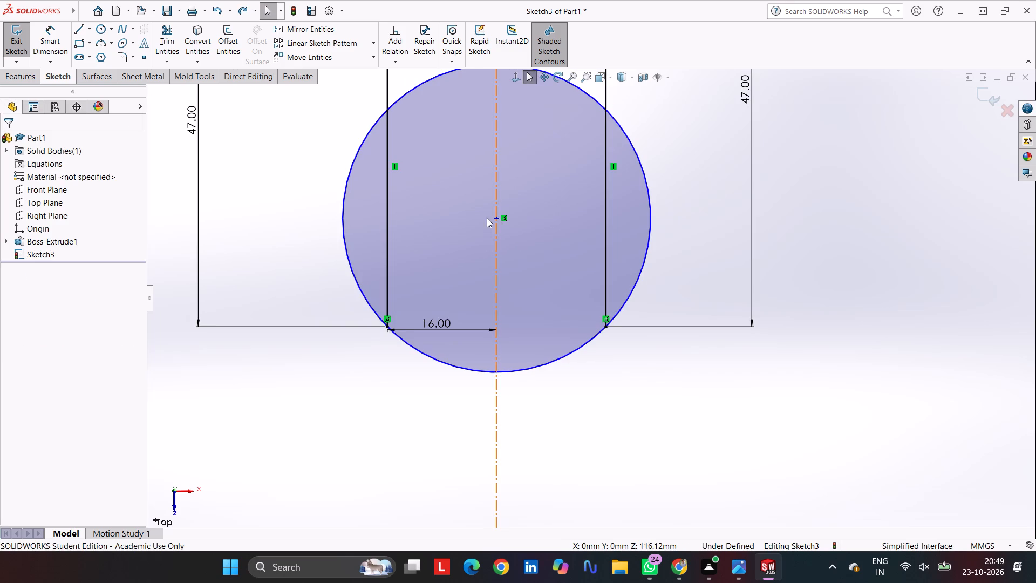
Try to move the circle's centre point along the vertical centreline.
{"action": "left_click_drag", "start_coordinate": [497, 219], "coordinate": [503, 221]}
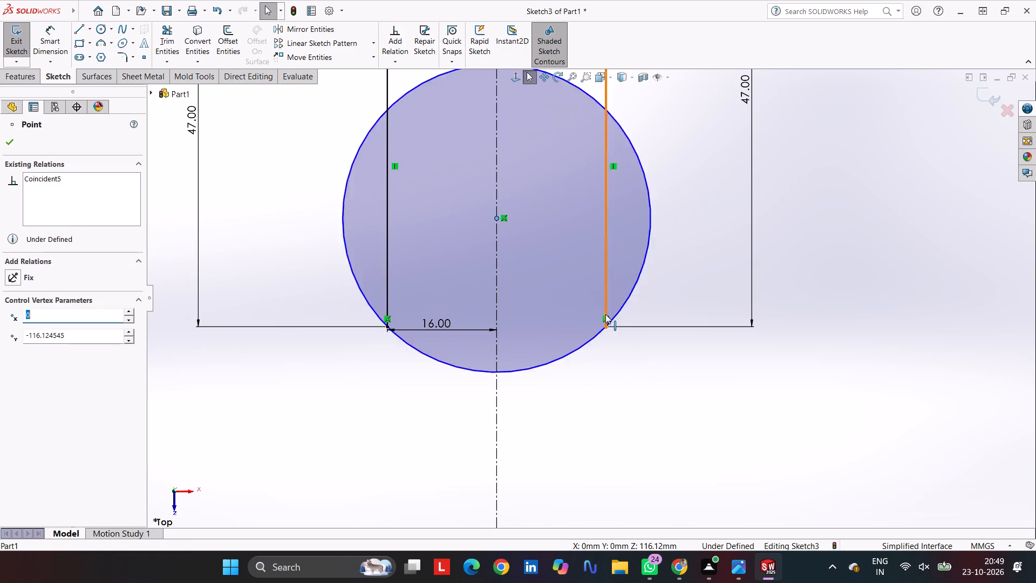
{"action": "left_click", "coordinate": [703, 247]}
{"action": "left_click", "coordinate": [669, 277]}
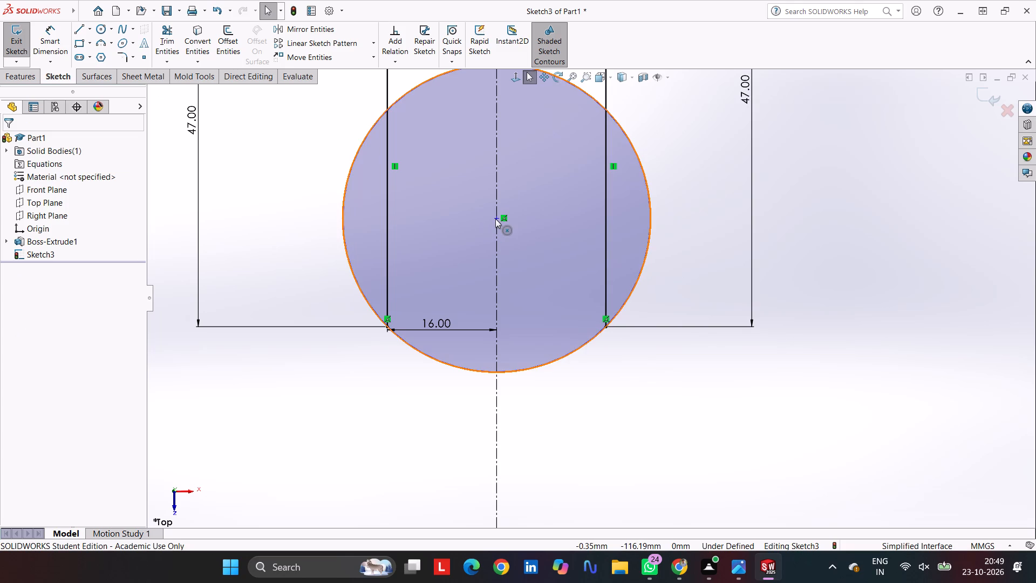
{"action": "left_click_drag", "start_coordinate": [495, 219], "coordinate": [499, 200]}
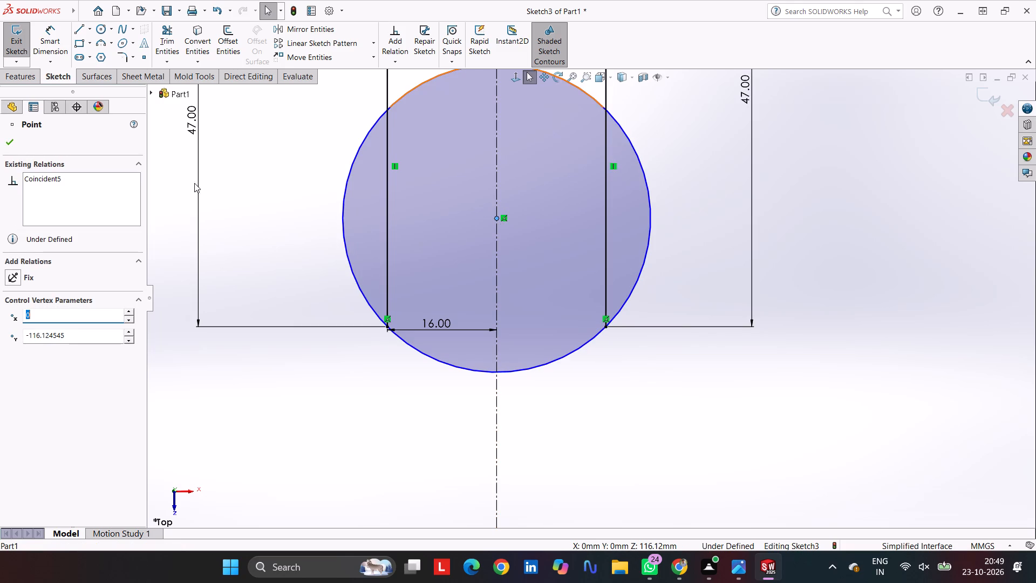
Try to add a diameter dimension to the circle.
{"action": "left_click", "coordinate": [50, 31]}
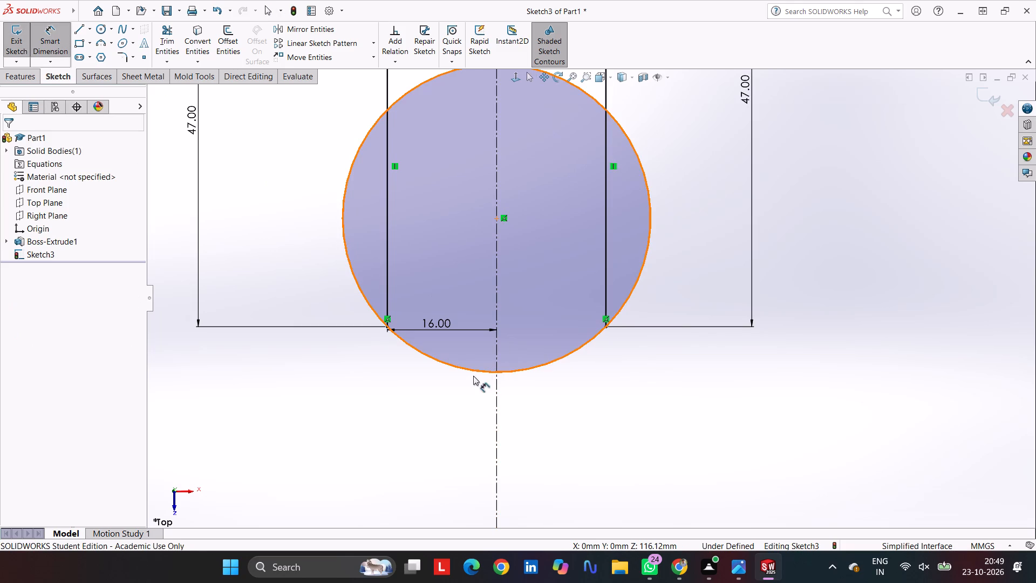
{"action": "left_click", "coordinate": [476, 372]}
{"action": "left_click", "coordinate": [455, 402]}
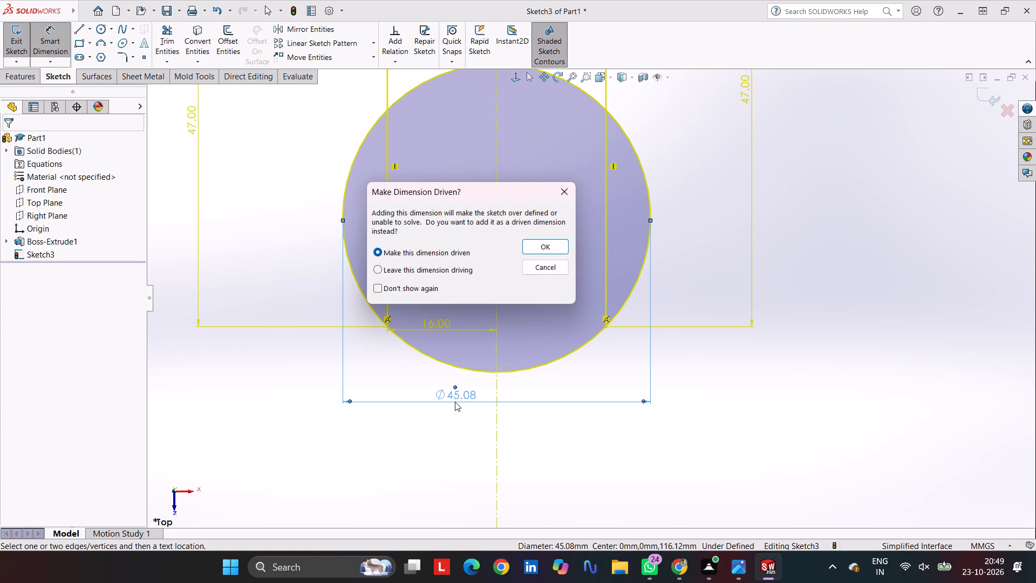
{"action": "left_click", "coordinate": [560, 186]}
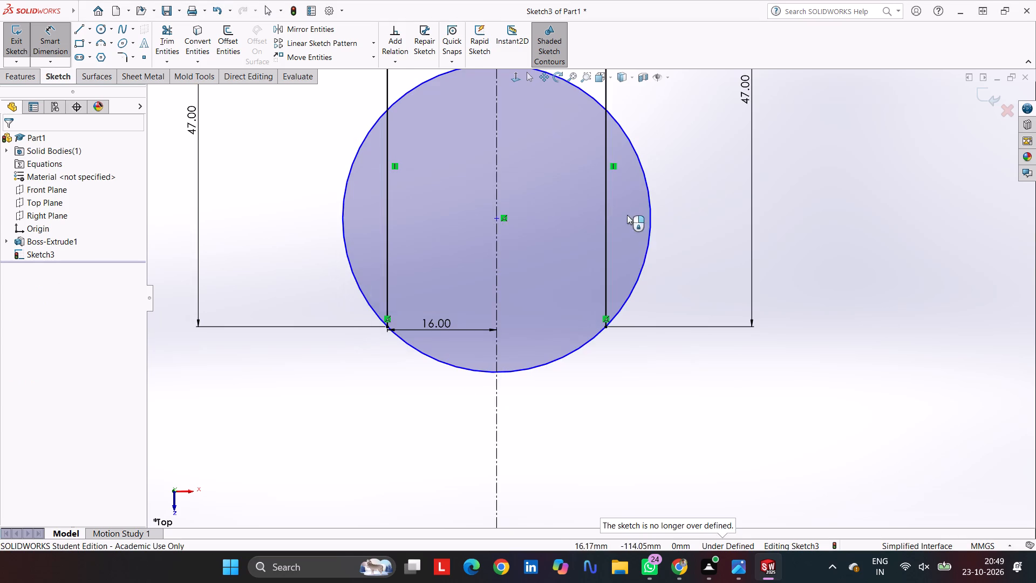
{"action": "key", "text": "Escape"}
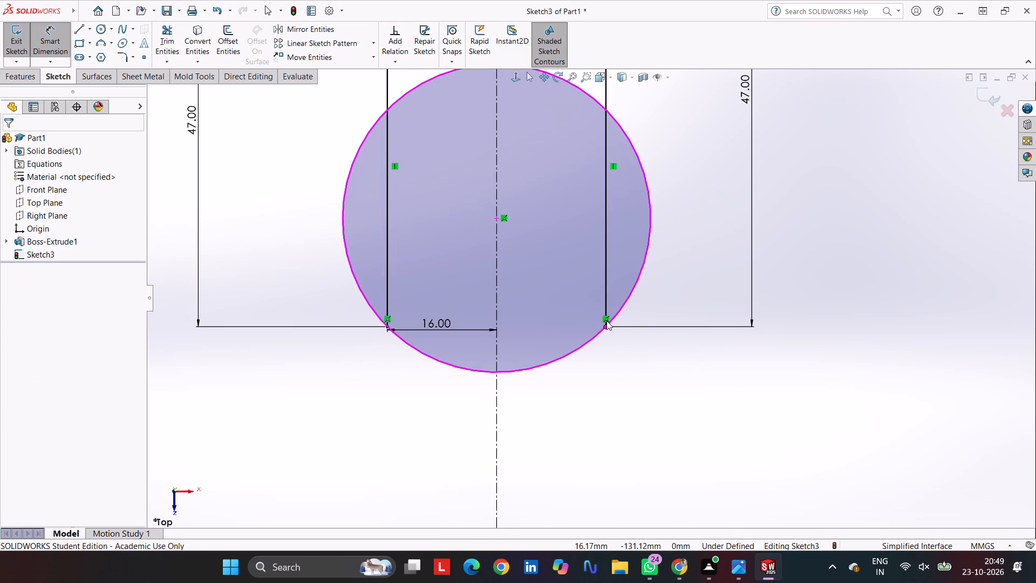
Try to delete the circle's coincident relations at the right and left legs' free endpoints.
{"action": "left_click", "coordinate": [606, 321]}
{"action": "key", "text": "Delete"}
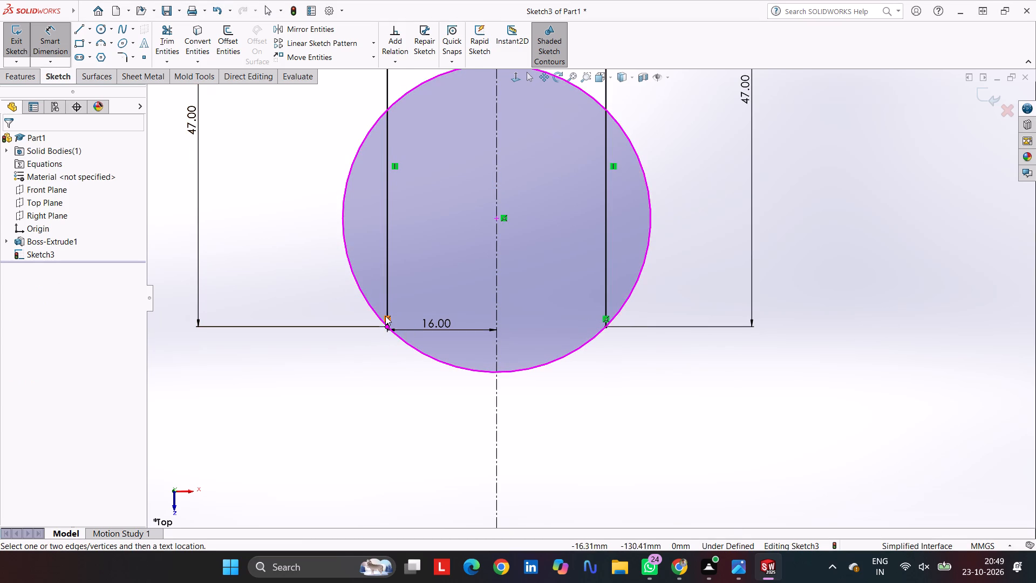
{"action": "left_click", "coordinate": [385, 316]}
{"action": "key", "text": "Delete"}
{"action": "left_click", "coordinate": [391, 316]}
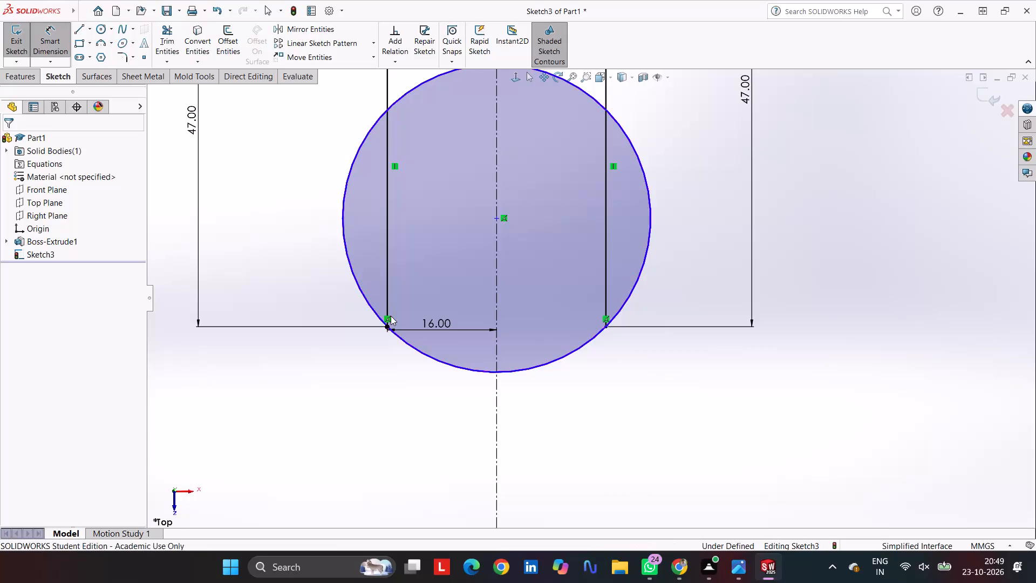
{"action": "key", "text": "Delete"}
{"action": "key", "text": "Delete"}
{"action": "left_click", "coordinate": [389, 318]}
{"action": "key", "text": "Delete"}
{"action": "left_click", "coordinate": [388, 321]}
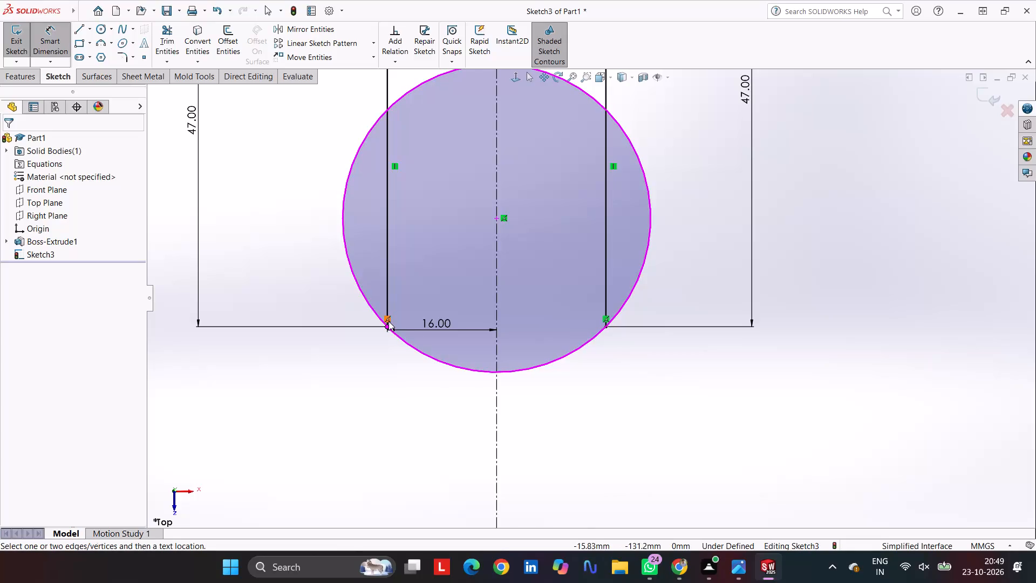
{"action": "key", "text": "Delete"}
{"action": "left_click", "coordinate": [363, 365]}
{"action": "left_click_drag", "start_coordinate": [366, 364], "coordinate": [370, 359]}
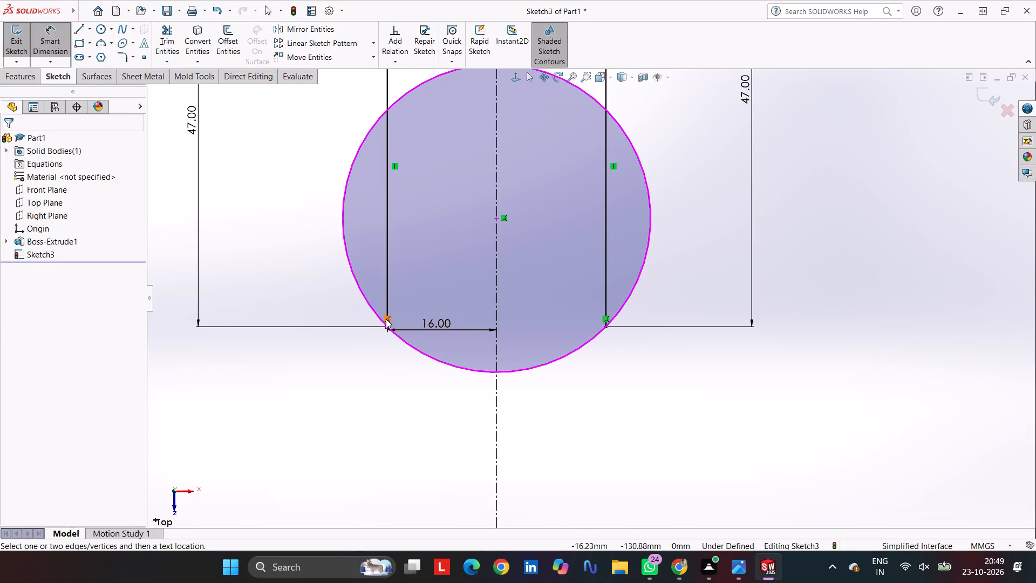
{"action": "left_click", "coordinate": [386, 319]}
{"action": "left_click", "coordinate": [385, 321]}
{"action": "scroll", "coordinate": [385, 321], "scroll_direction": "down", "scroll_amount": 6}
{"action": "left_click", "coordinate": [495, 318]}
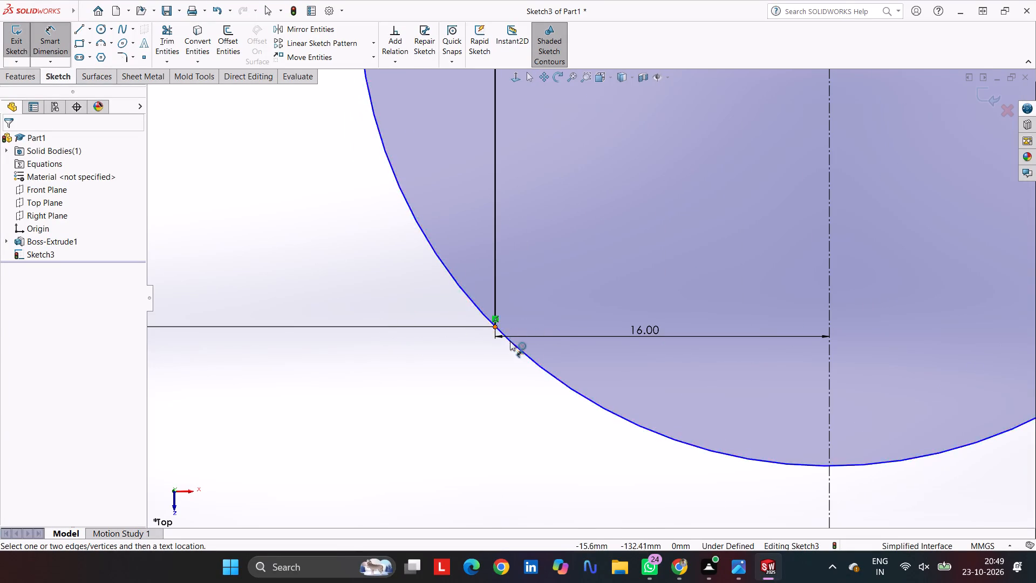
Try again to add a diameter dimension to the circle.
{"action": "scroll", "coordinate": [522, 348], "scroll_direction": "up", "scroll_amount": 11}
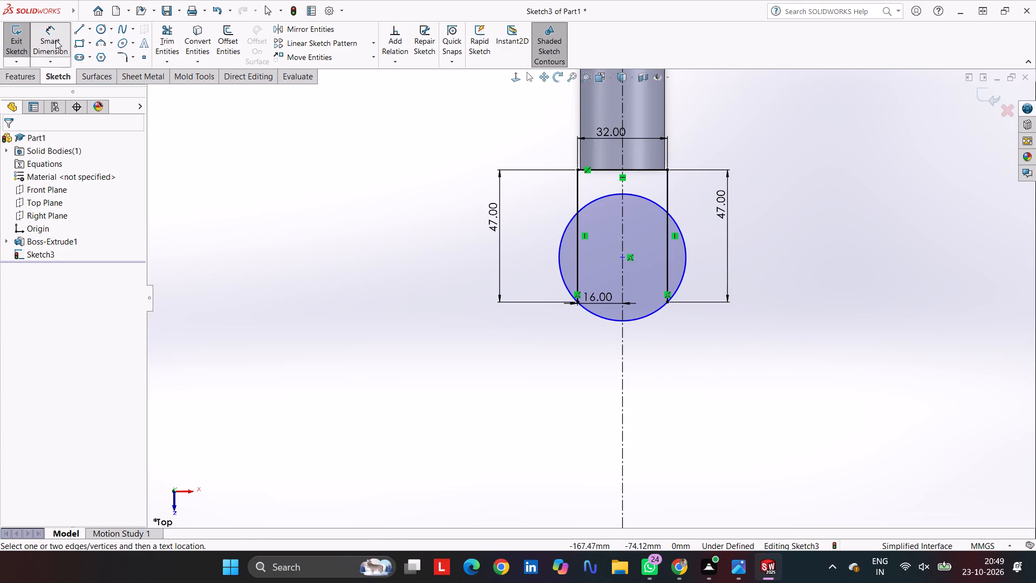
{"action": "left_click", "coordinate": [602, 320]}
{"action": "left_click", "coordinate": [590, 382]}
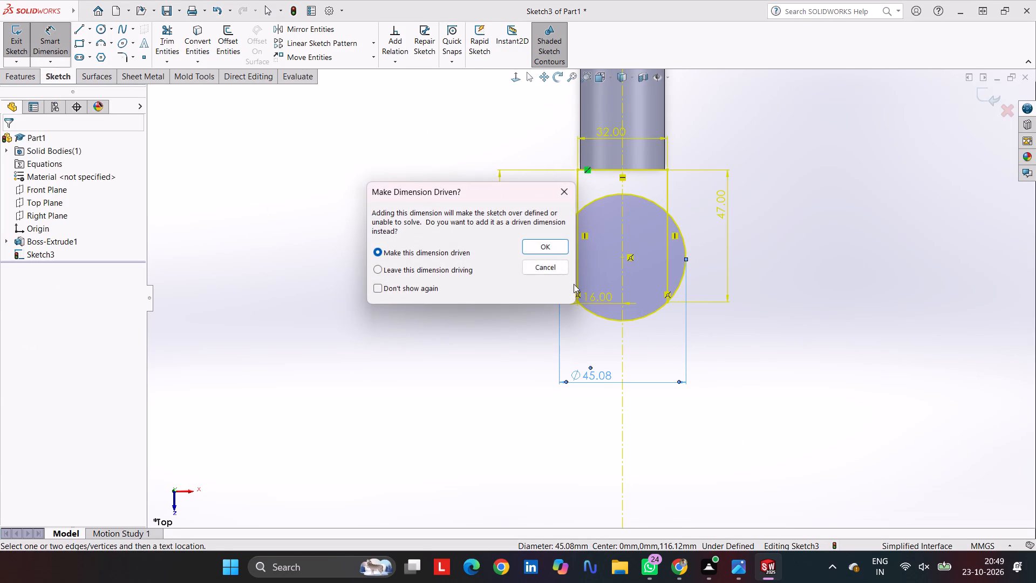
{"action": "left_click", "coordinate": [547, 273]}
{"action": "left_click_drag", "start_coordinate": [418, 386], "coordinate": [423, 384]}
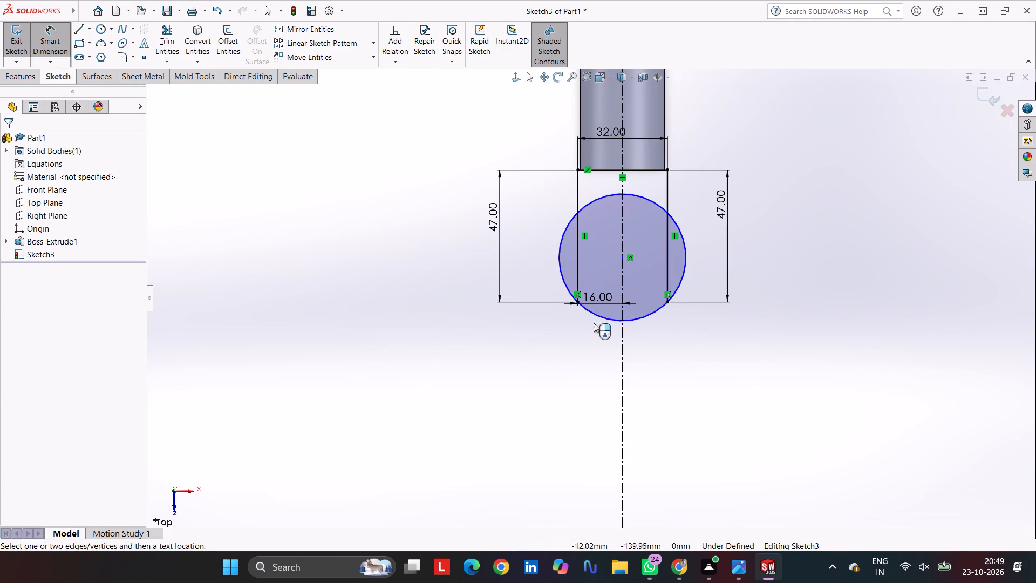
Delete the circle between the two legs.
{"action": "left_click", "coordinate": [605, 320]}
{"action": "key", "text": "Delete"}
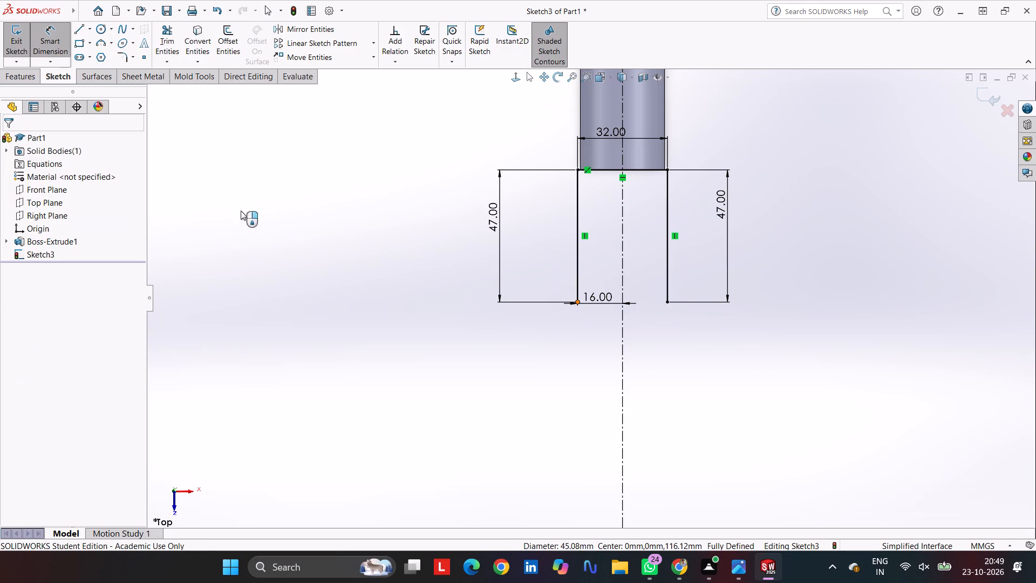
Draw a larger circle centred on the vertical centreline between the legs, reaching beyond both legs and their free ends.
{"action": "left_click", "coordinate": [48, 43]}
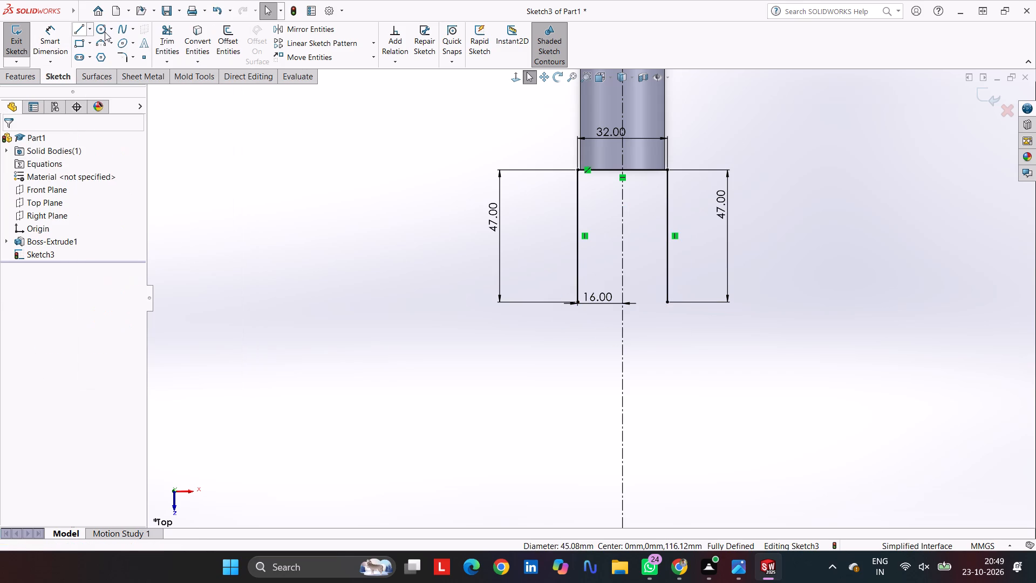
{"action": "left_click", "coordinate": [101, 30]}
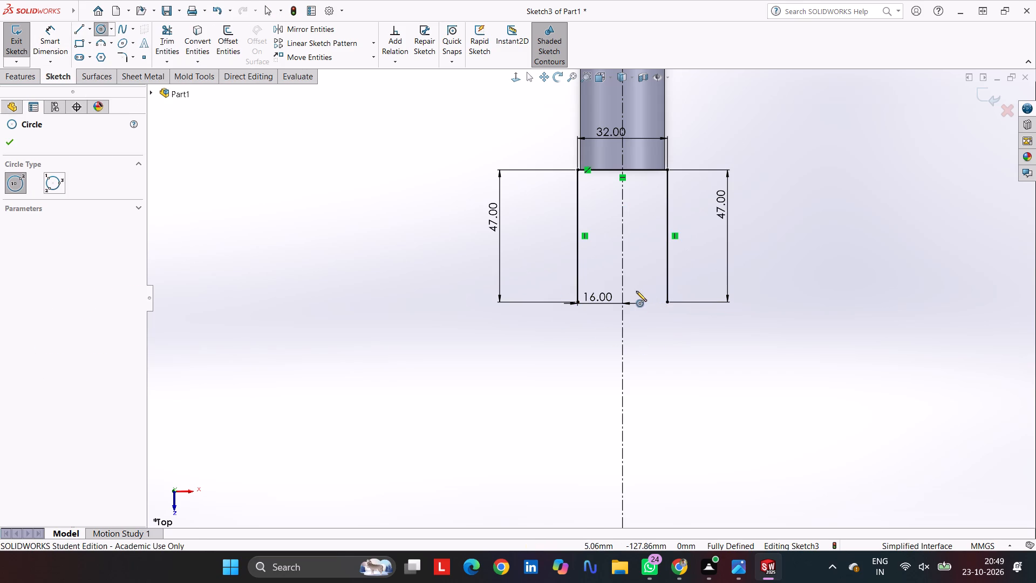
{"action": "left_click", "coordinate": [622, 236]}
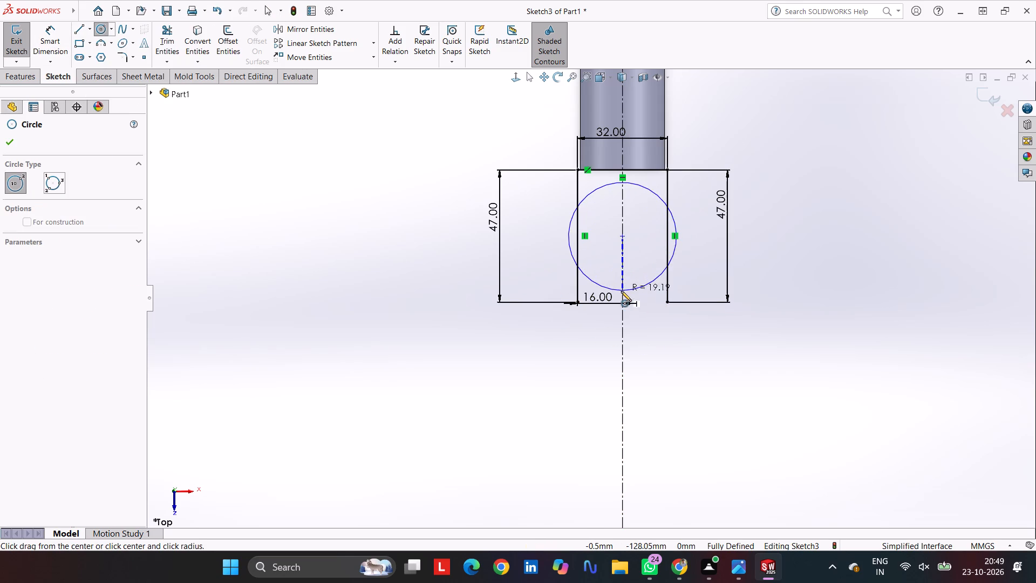
{"action": "left_click", "coordinate": [612, 328]}
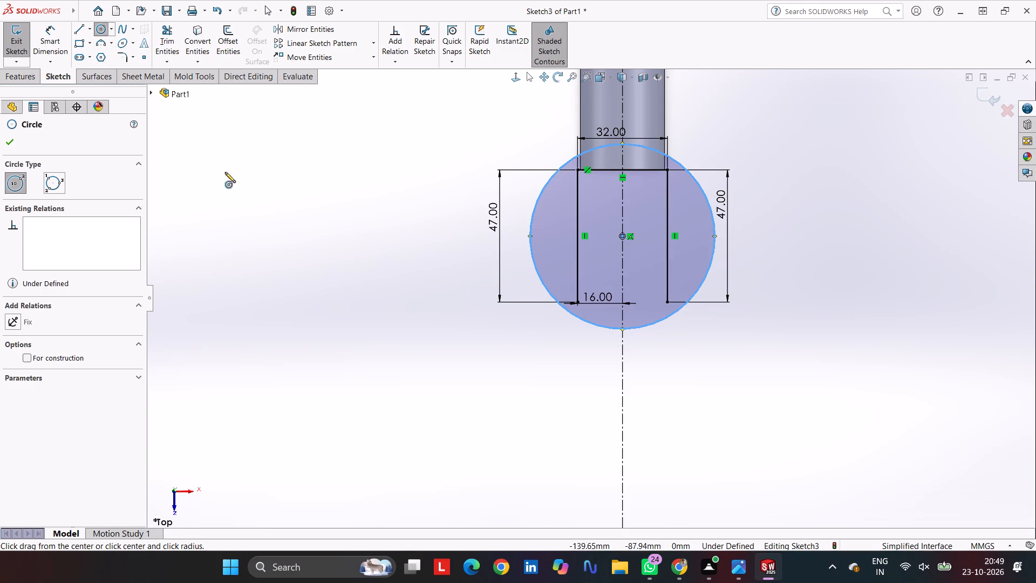
Dimension the circle's diameter as 40 mm.
{"action": "left_click", "coordinate": [55, 34]}
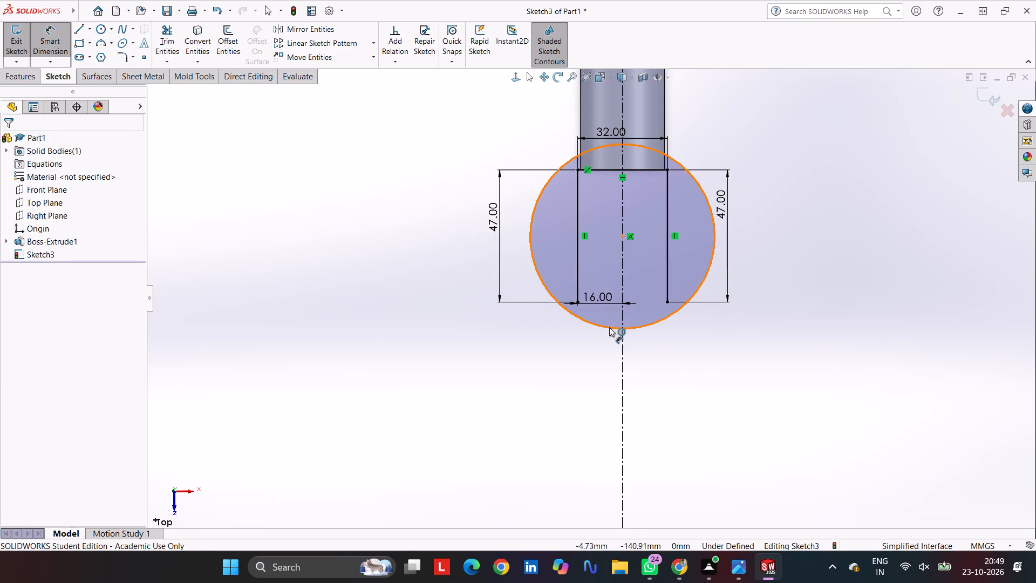
{"action": "left_click", "coordinate": [607, 327]}
{"action": "left_click", "coordinate": [577, 370]}
{"action": "type", "text": "40"}
{"action": "key", "text": "Return"}
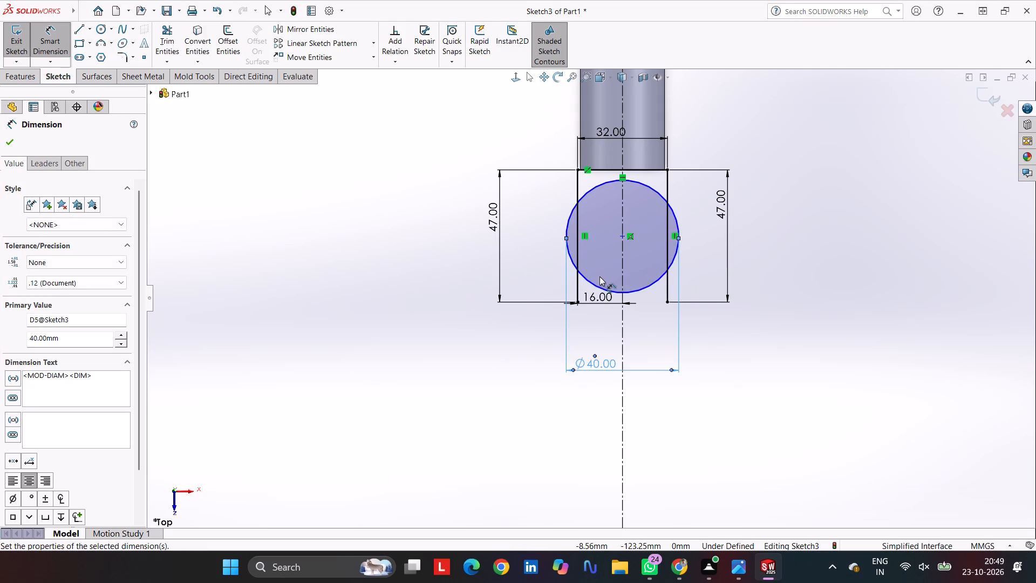
{"action": "key", "text": "Escape"}
{"action": "key", "text": "Escape"}
Add a coincident relation between the circle and the left leg's free endpoint.
{"action": "left_click", "coordinate": [595, 286]}
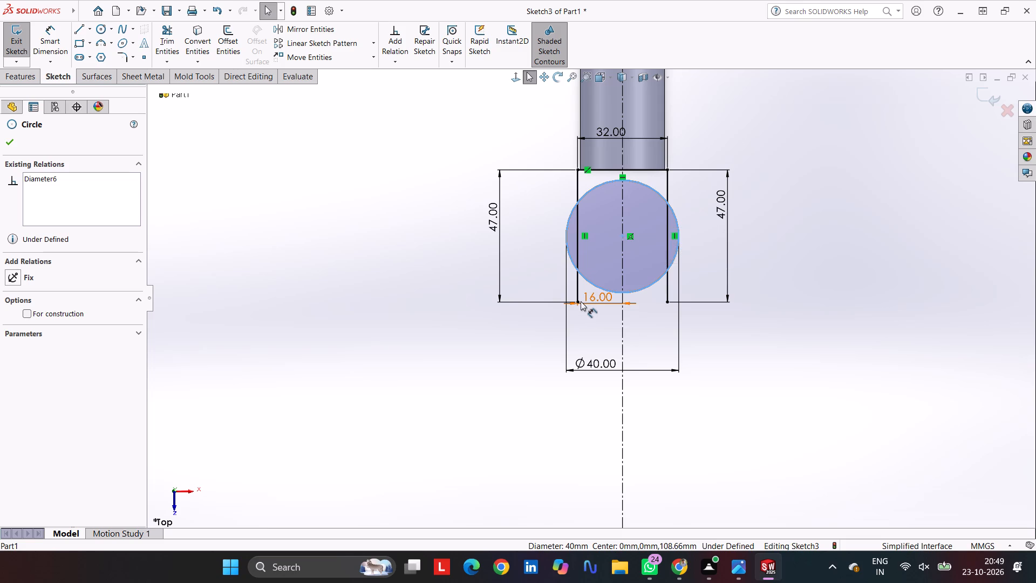
{"action": "scroll", "coordinate": [578, 301], "scroll_direction": "down", "scroll_amount": 6}
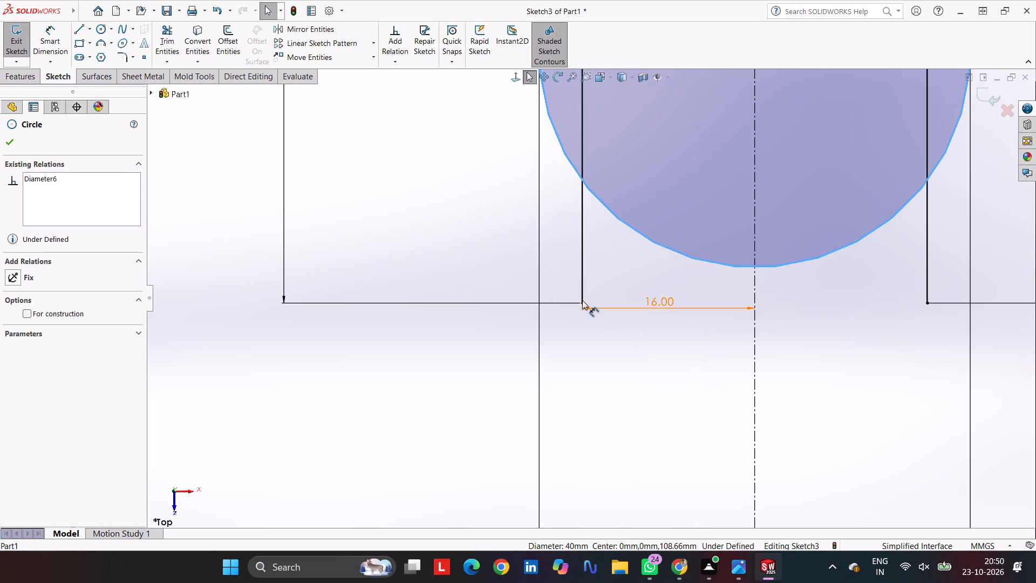
{"action": "left_click", "coordinate": [582, 303], "text": "ctrl"}
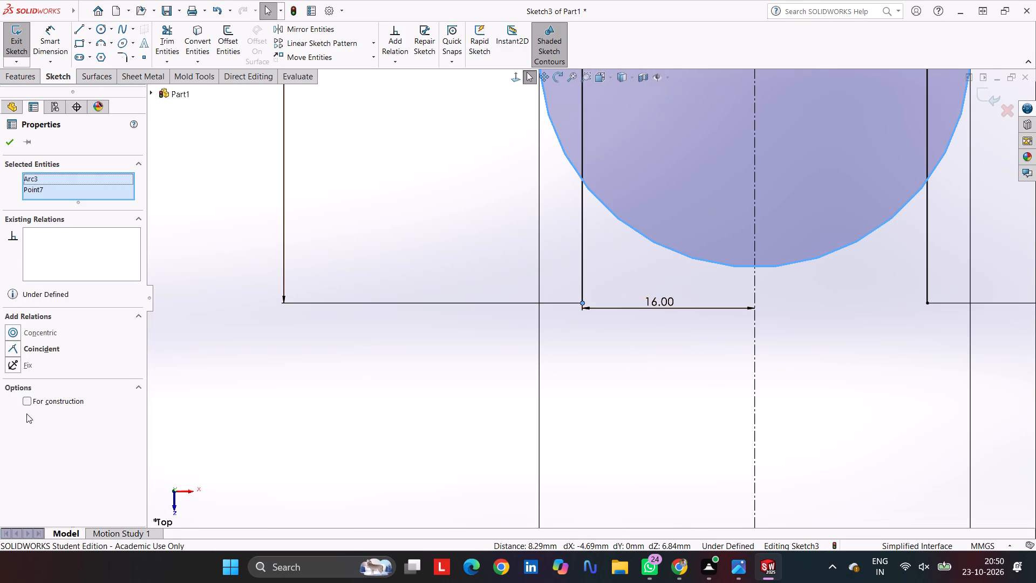
{"action": "left_click", "coordinate": [36, 354]}
{"action": "left_click", "coordinate": [565, 362]}
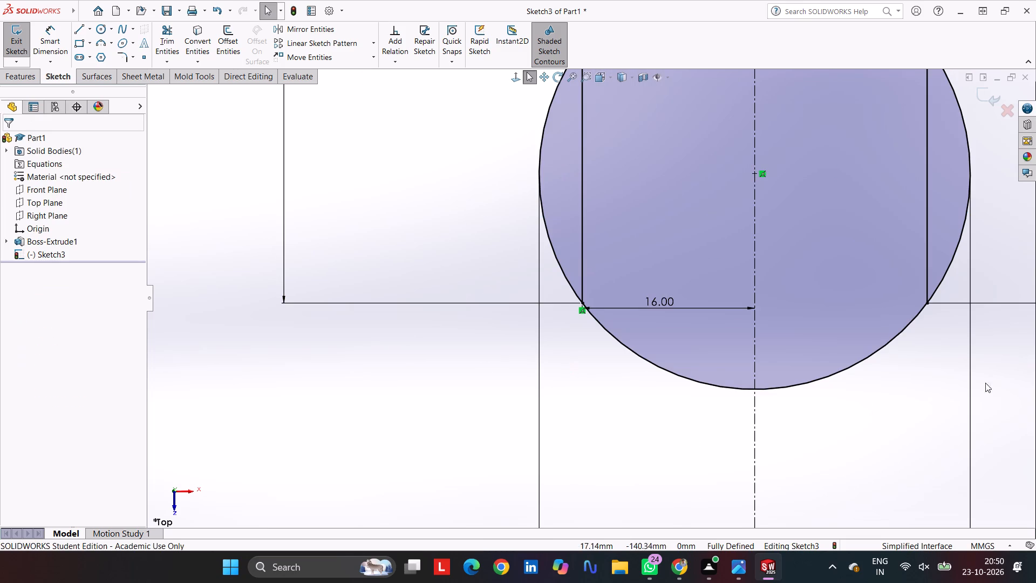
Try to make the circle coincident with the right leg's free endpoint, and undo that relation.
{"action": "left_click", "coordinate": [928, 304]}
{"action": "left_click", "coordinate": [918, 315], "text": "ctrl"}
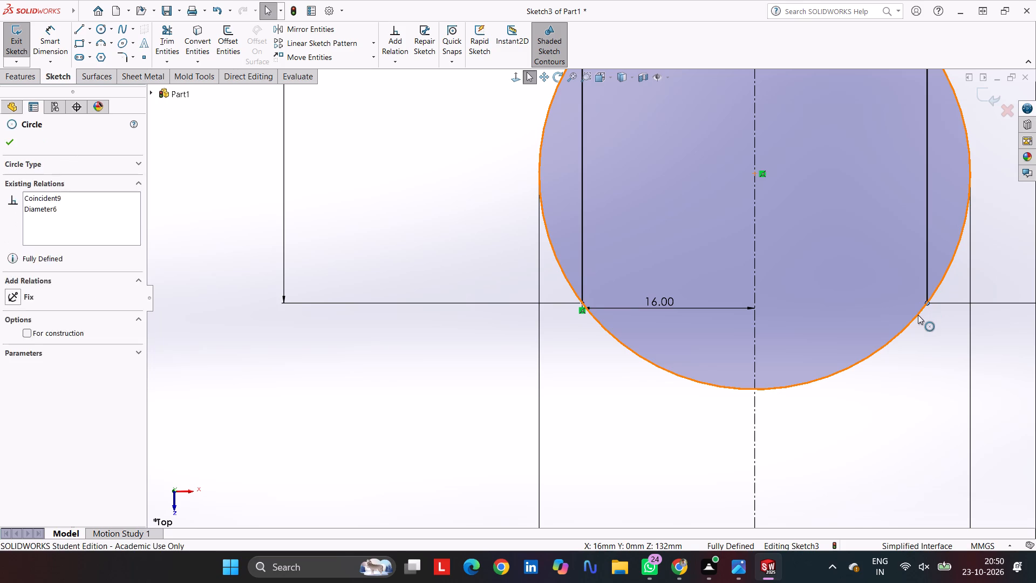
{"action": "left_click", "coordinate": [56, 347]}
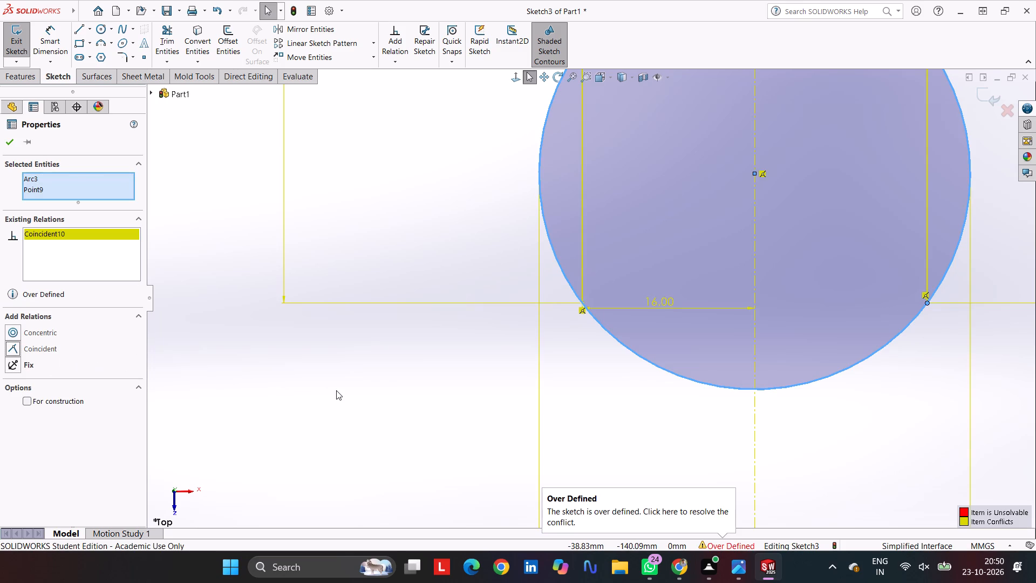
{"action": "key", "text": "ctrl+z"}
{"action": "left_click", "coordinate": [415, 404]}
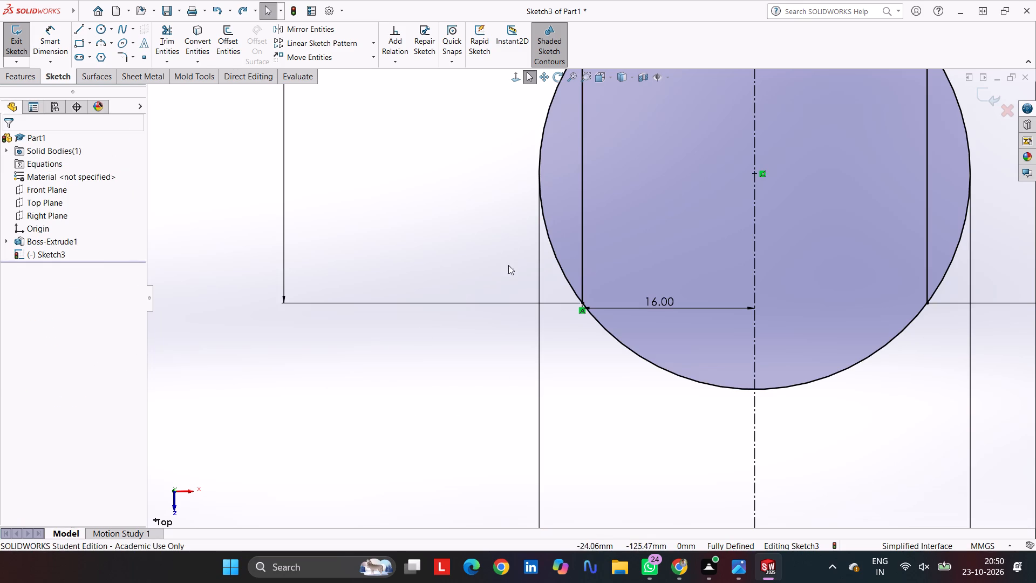
Trim away the circle's side and upper portions, leaving only the arc that joins the two legs' free ends.
{"action": "scroll", "coordinate": [596, 319], "scroll_direction": "down", "scroll_amount": 6}
{"action": "scroll", "coordinate": [569, 275], "scroll_direction": "up", "scroll_amount": 5}
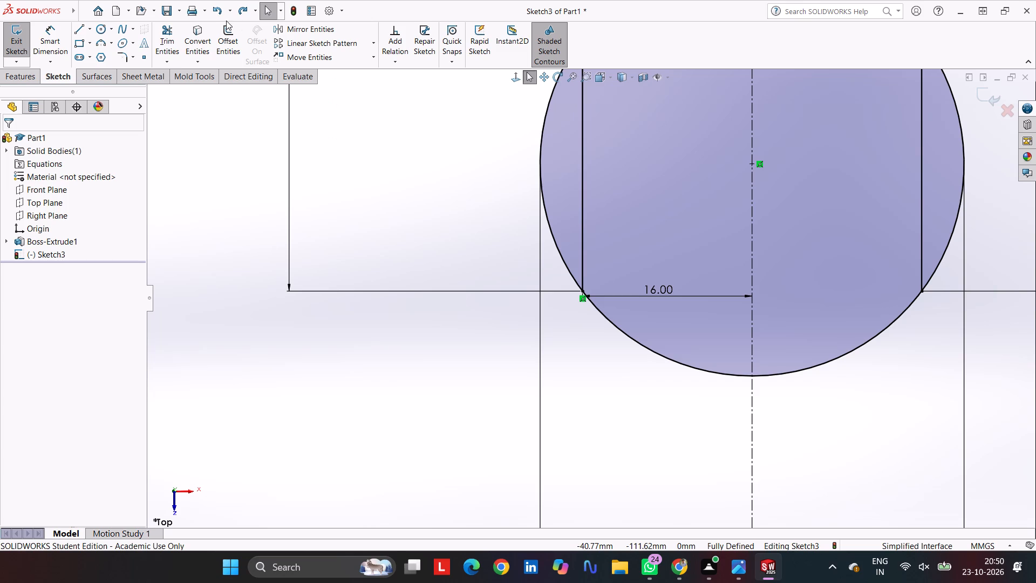
{"action": "left_click", "coordinate": [175, 33]}
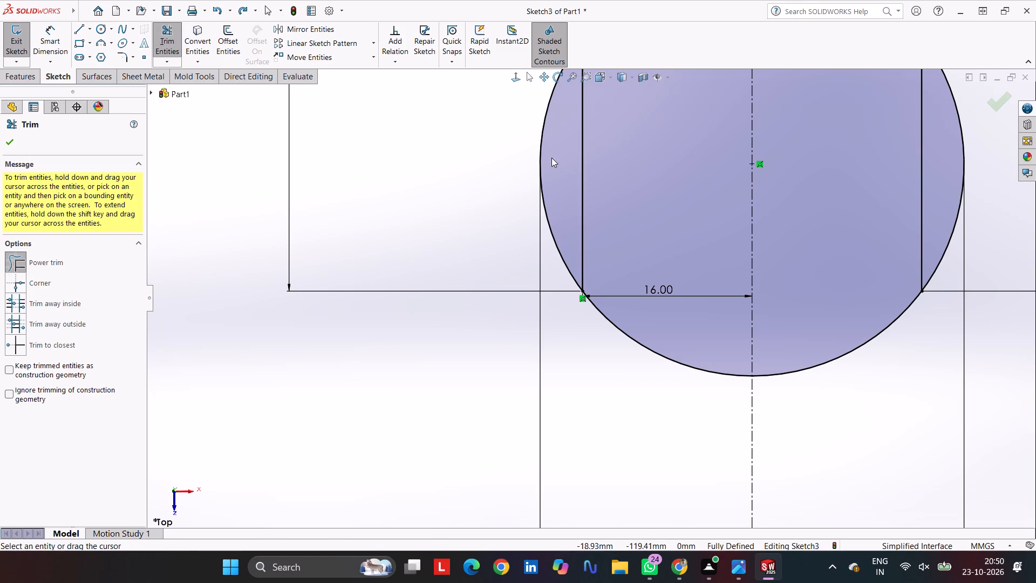
{"action": "left_click_drag", "start_coordinate": [551, 158], "coordinate": [483, 147]}
{"action": "scroll", "coordinate": [775, 233], "scroll_direction": "up", "scroll_amount": 3}
{"action": "left_click_drag", "start_coordinate": [798, 211], "coordinate": [824, 234]}
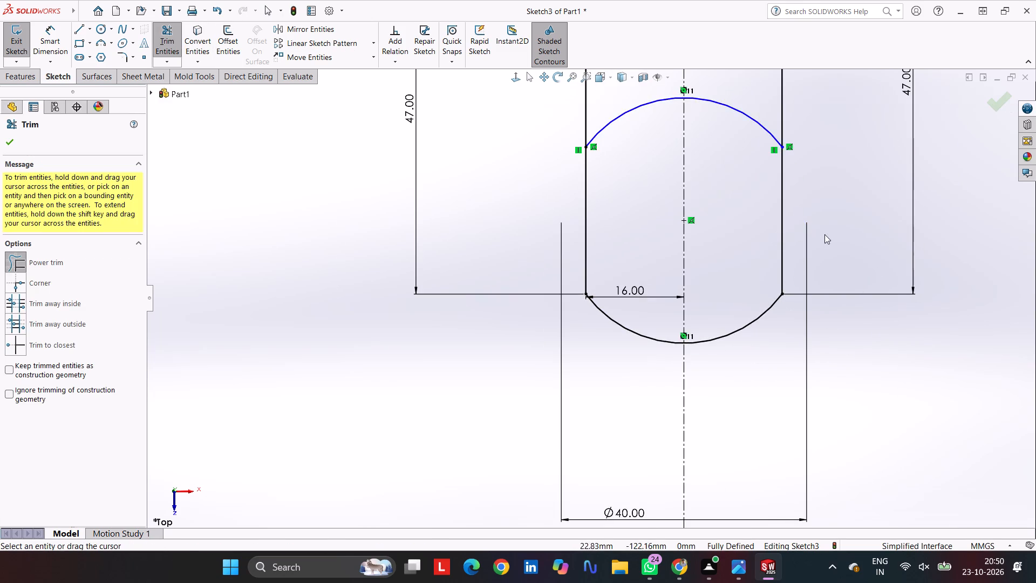
{"action": "left_click_drag", "start_coordinate": [728, 86], "coordinate": [730, 114]}
{"action": "left_click_drag", "start_coordinate": [649, 85], "coordinate": [657, 133]}
{"action": "key", "text": "Escape"}
{"action": "key", "text": "Escape"}
{"action": "key", "text": "Escape"}
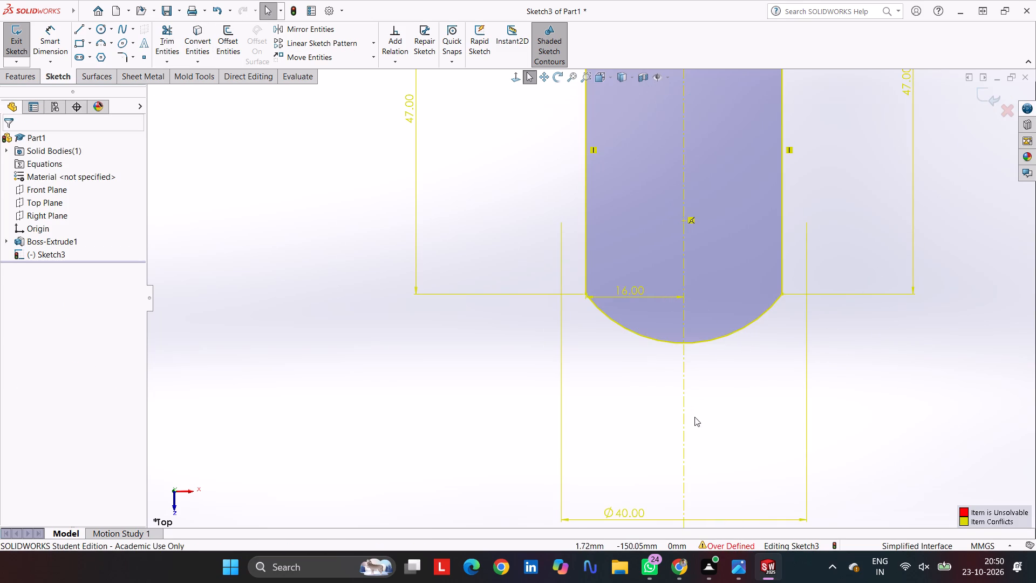
{"action": "key", "text": "Escape"}
Delete the diameter dimension of the trimmed arc.
{"action": "left_click", "coordinate": [635, 515]}
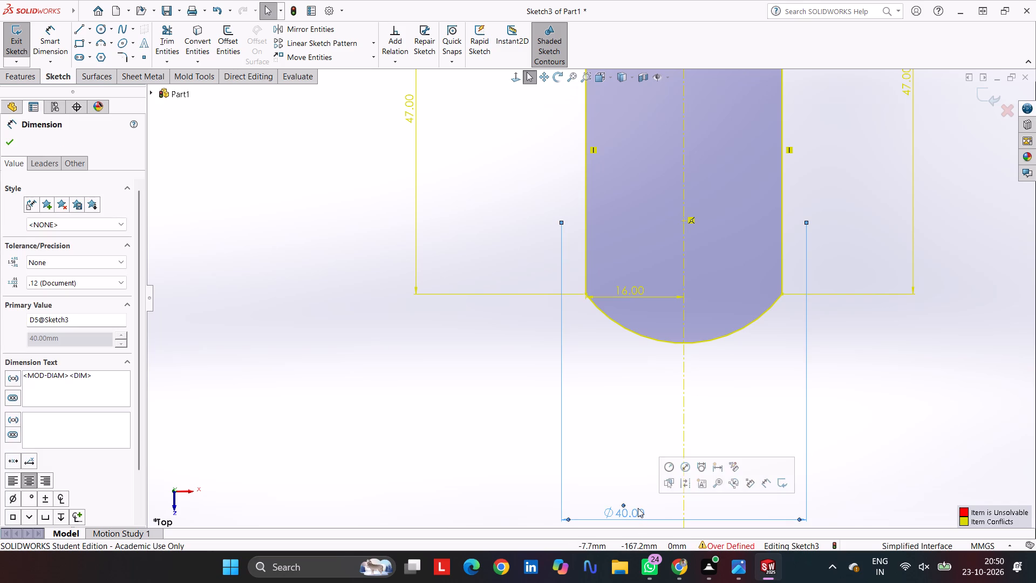
{"action": "key", "text": "Delete"}
{"action": "left_click", "coordinate": [833, 402]}
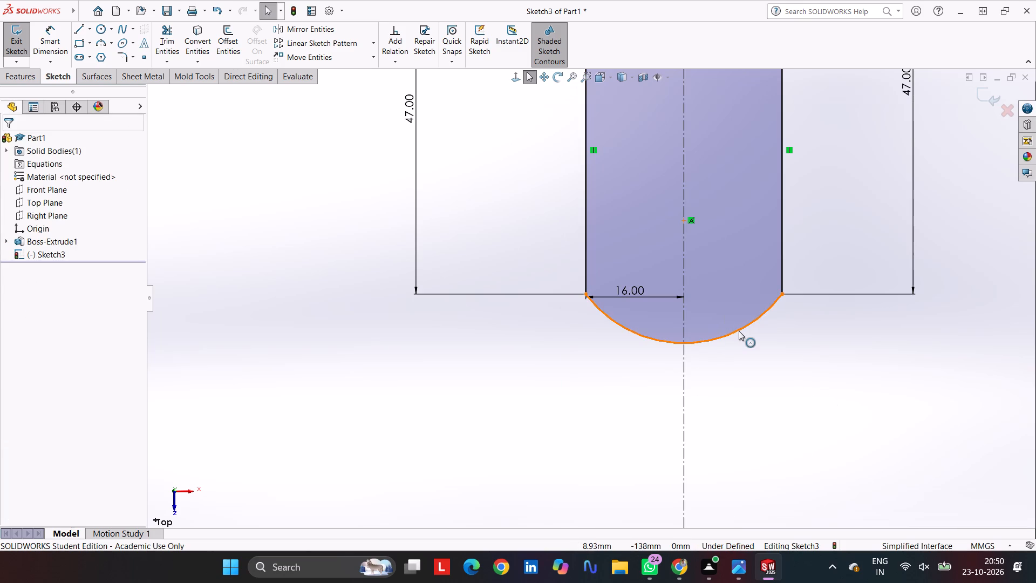
Delete the 47 mm length dimension of the right leg.
{"action": "left_click", "coordinate": [739, 331]}
{"action": "scroll", "coordinate": [846, 280], "scroll_direction": "up", "scroll_amount": 4}
{"action": "left_click", "coordinate": [837, 266]}
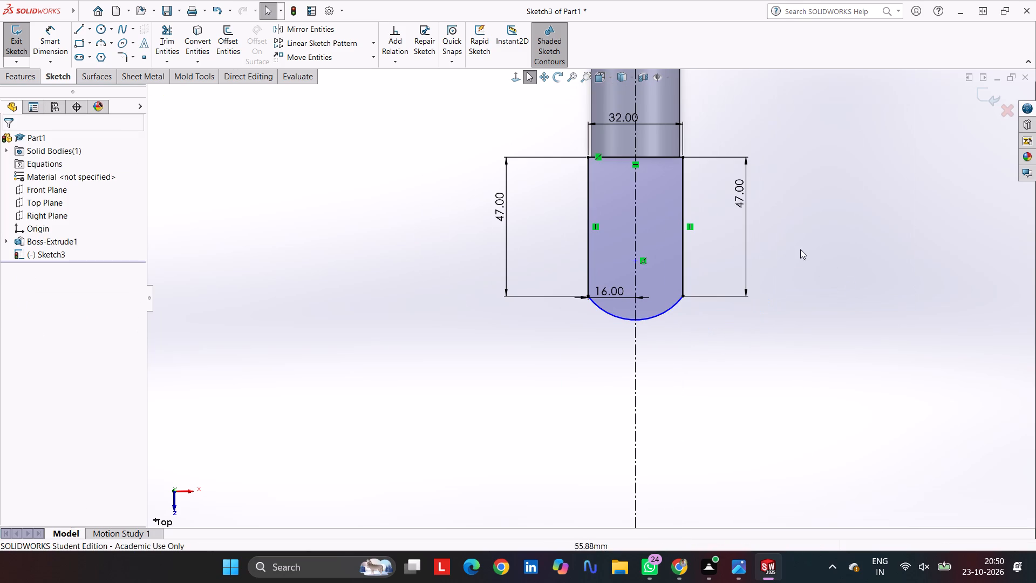
{"action": "key", "text": "Escape"}
{"action": "left_click", "coordinate": [738, 192]}
{"action": "key", "text": "Delete"}
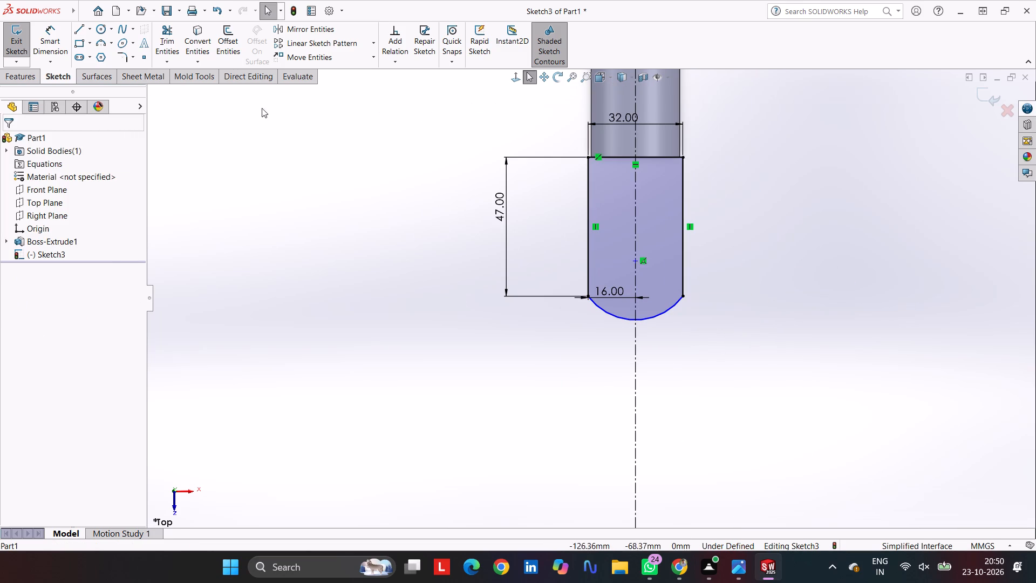
Add a 20 mm radius dimension to the arc at the profile's end.
{"action": "left_click", "coordinate": [58, 22]}
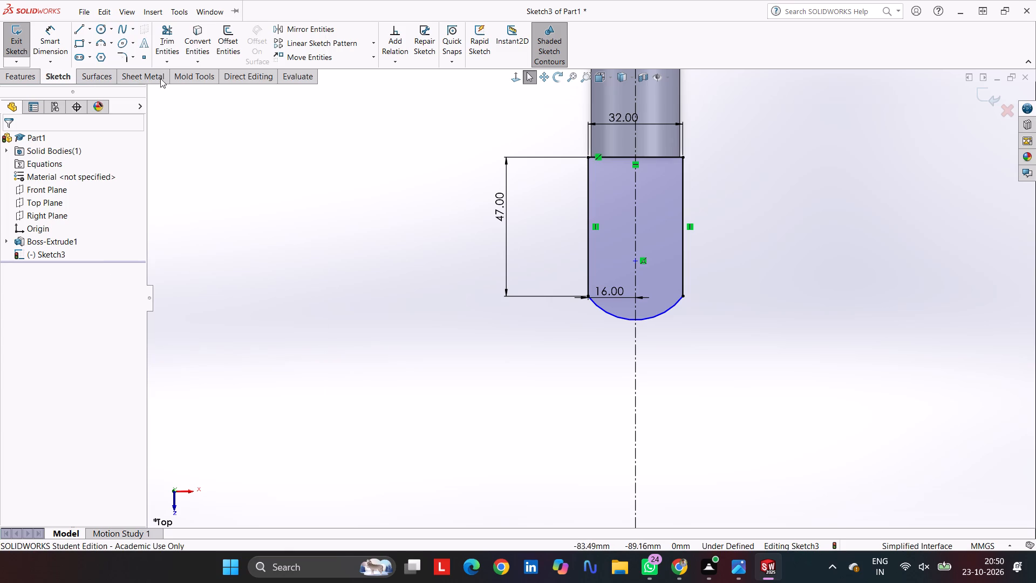
{"action": "left_click", "coordinate": [56, 31]}
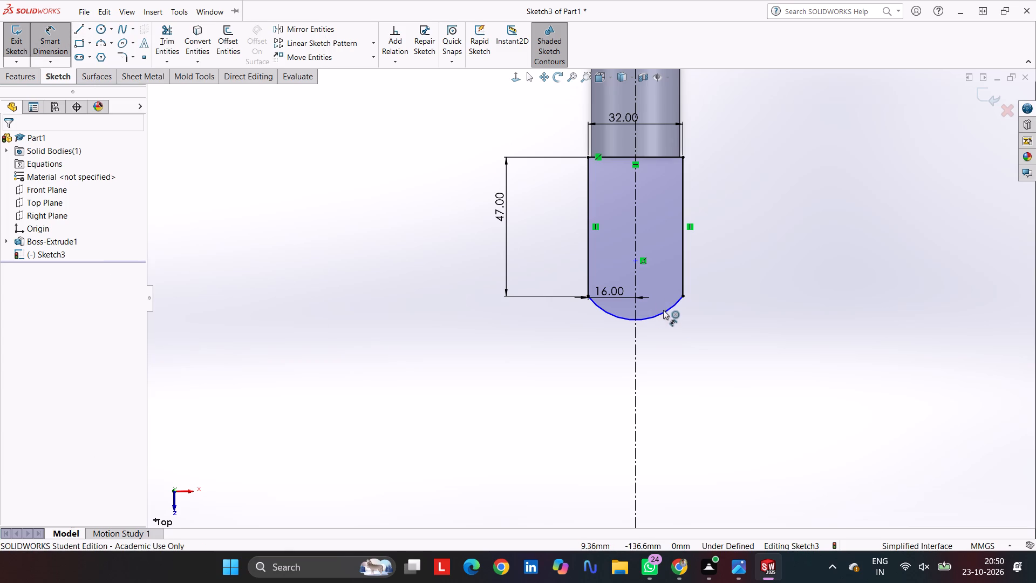
{"action": "left_click", "coordinate": [664, 313]}
{"action": "left_click", "coordinate": [667, 348]}
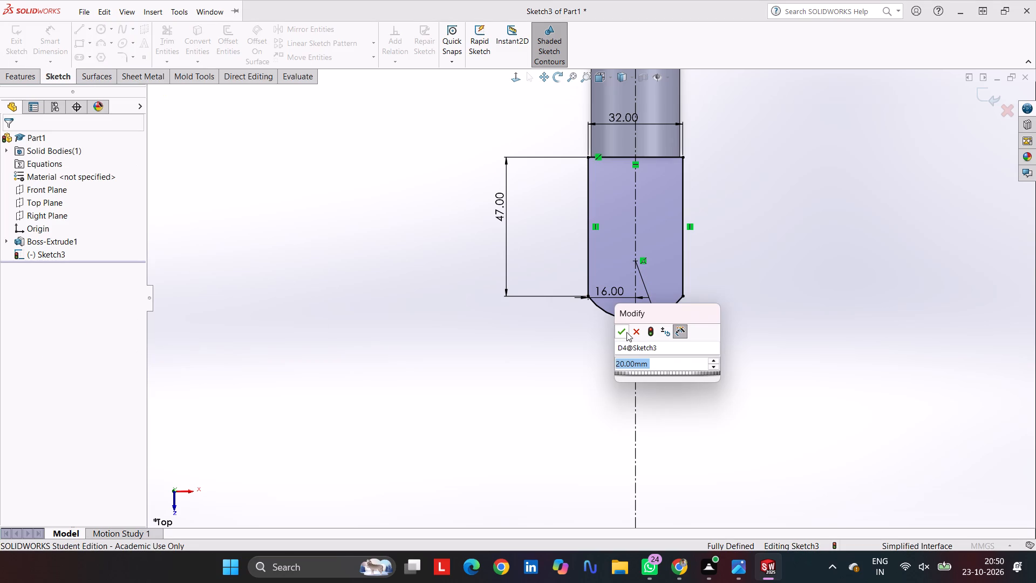
{"action": "left_click", "coordinate": [625, 331]}
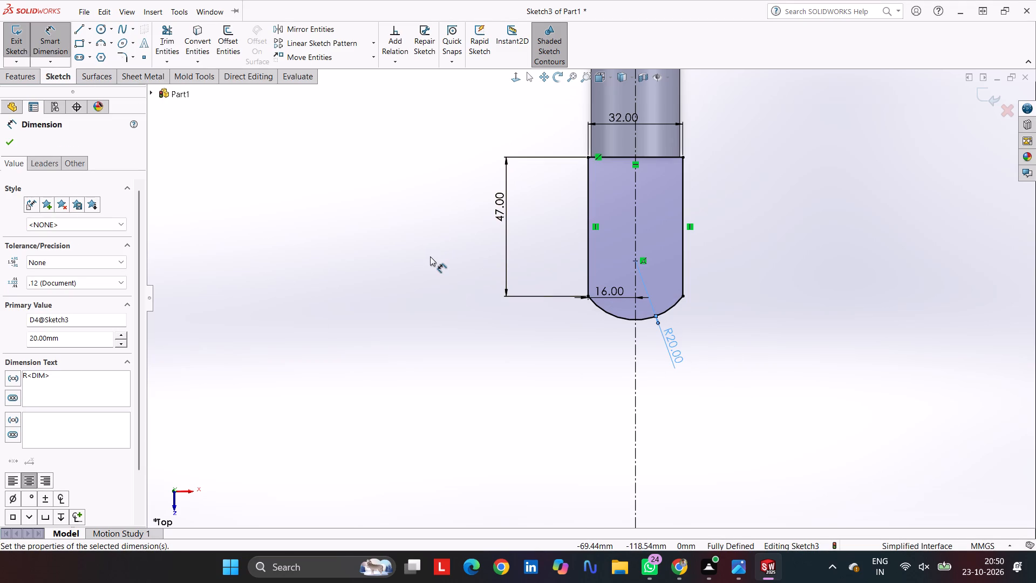
{"action": "left_click", "coordinate": [12, 140]}
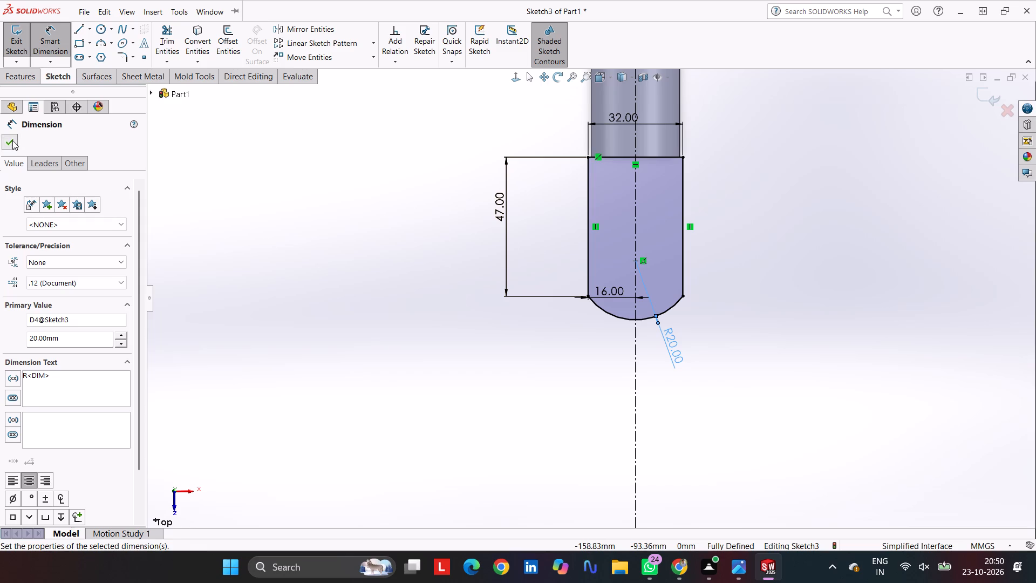
Extrude the arc-ended profile 32 mm with the Mid Plane end condition, merging it with the cylinder.
{"action": "left_click", "coordinate": [10, 76]}
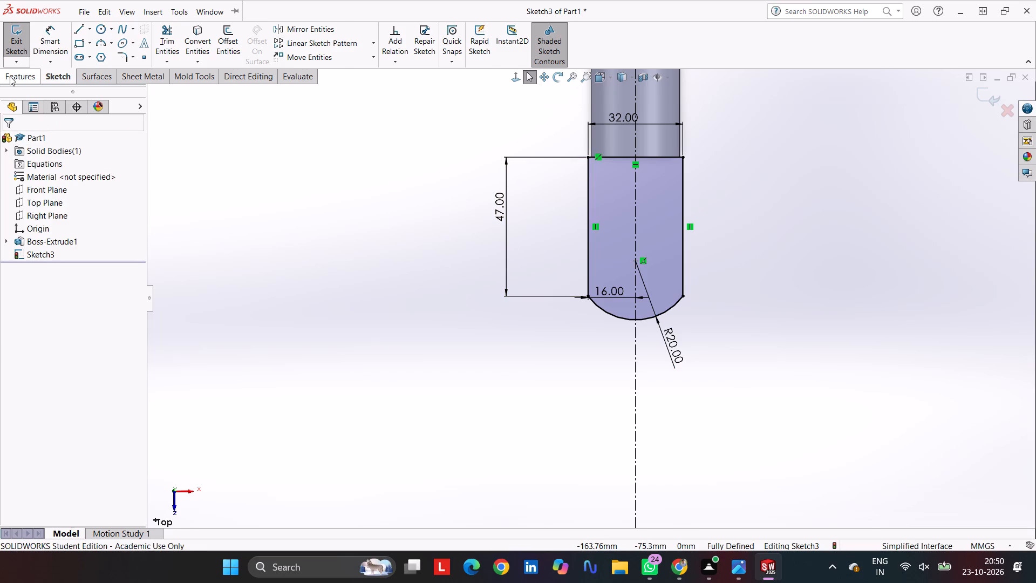
{"action": "left_click", "coordinate": [35, 34]}
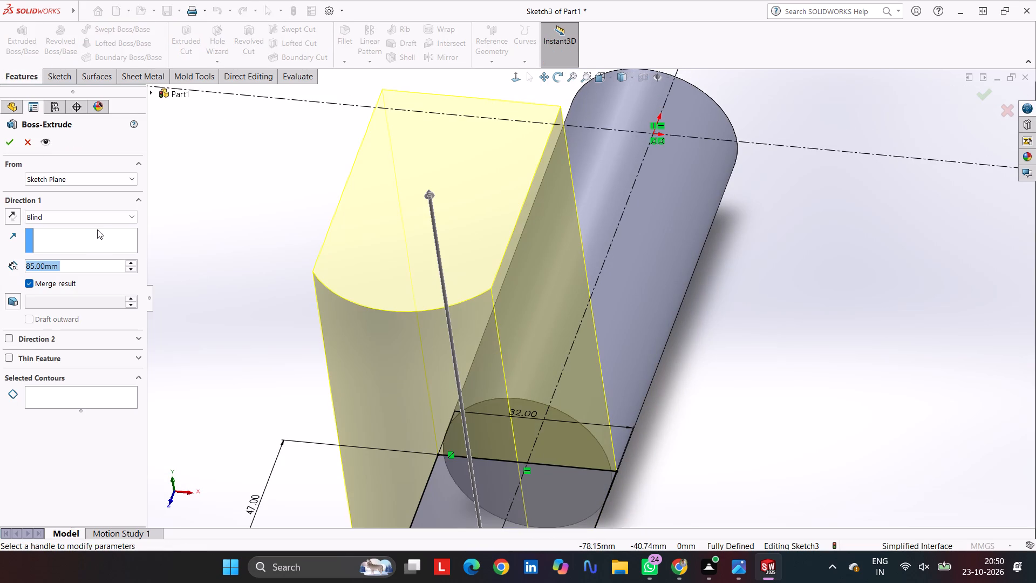
{"action": "left_click", "coordinate": [106, 211]}
{"action": "left_click", "coordinate": [112, 281]}
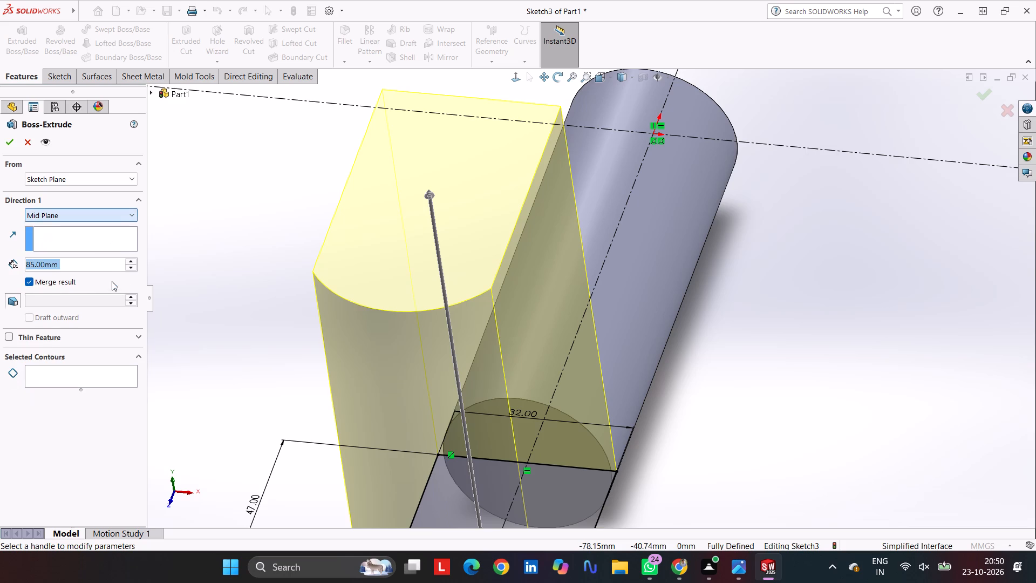
{"action": "scroll", "coordinate": [357, 287], "scroll_direction": "up", "scroll_amount": 4}
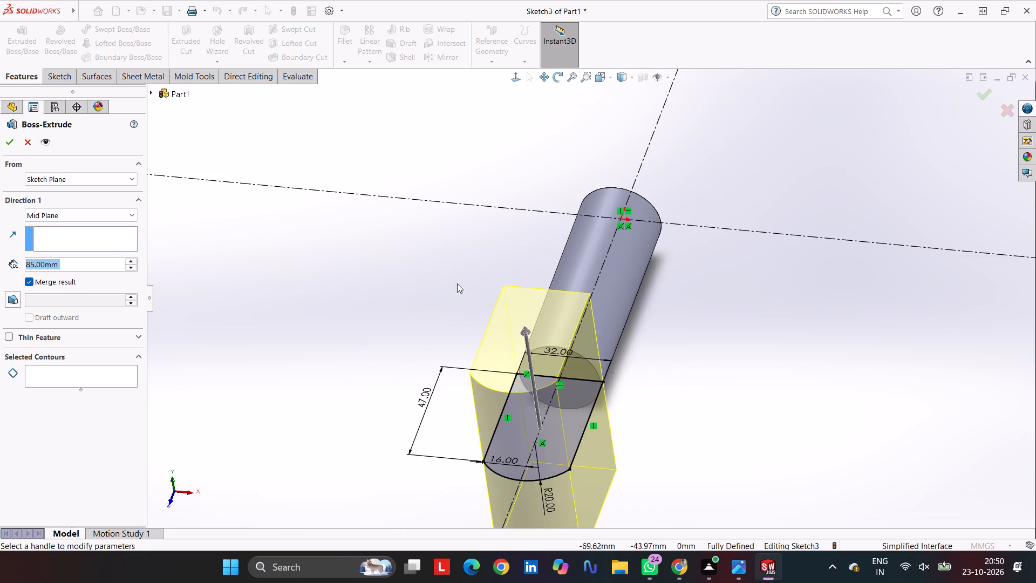
{"action": "scroll", "coordinate": [499, 285], "scroll_direction": "up", "scroll_amount": 3}
{"action": "type", "text": "32"}
{"action": "key", "text": "Return"}
{"action": "key", "text": "Return"}
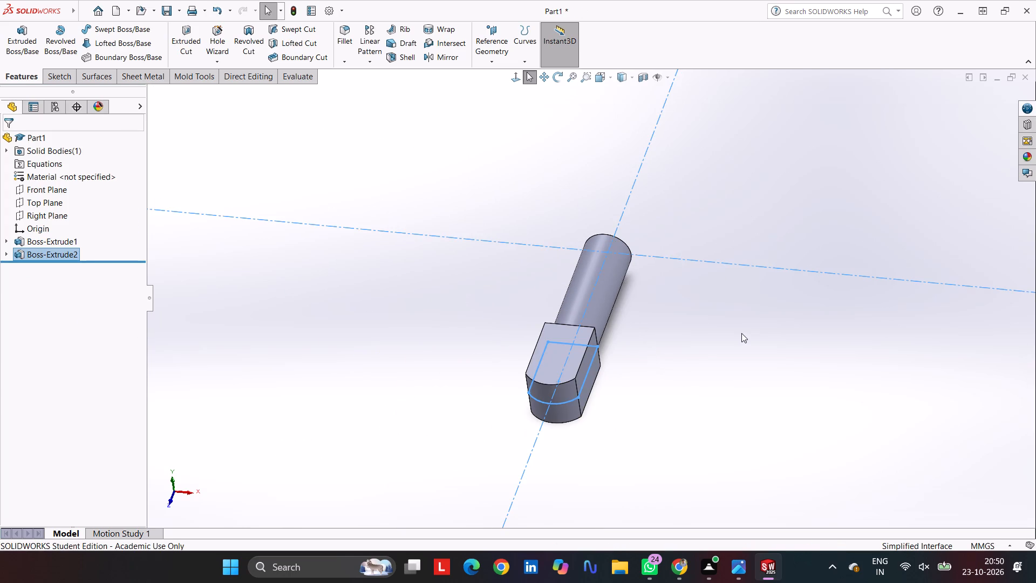
{"action": "left_click", "coordinate": [741, 333]}
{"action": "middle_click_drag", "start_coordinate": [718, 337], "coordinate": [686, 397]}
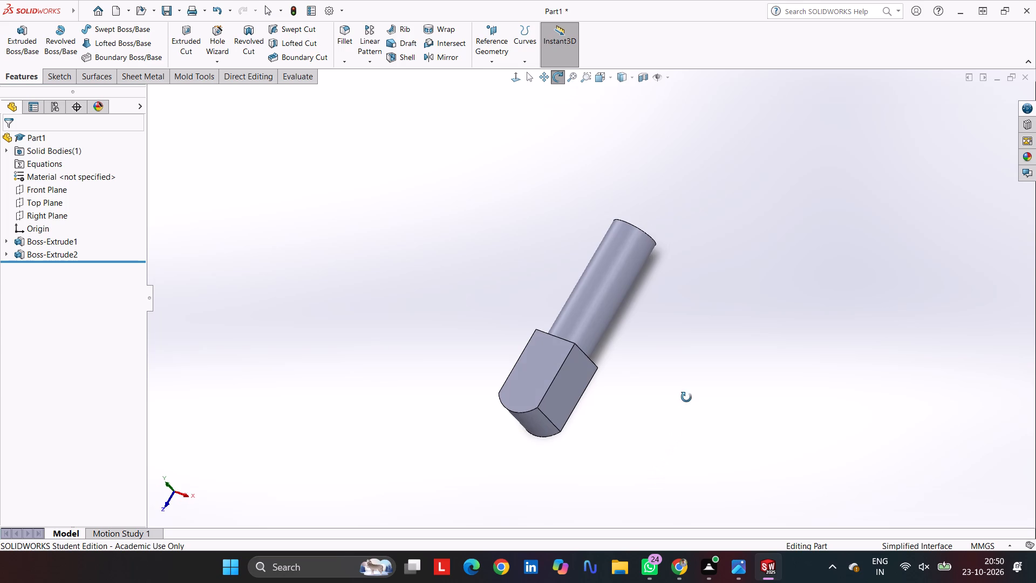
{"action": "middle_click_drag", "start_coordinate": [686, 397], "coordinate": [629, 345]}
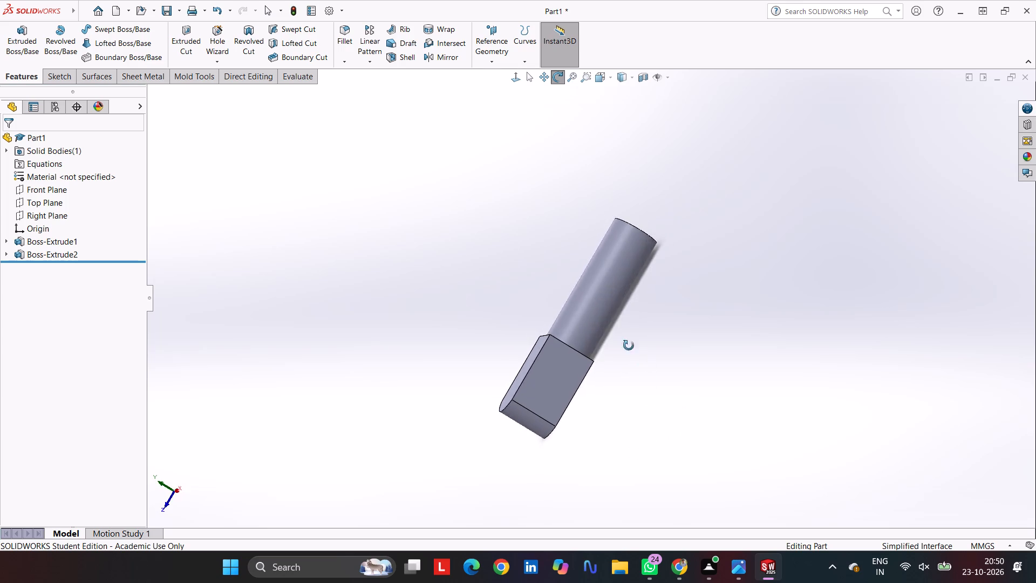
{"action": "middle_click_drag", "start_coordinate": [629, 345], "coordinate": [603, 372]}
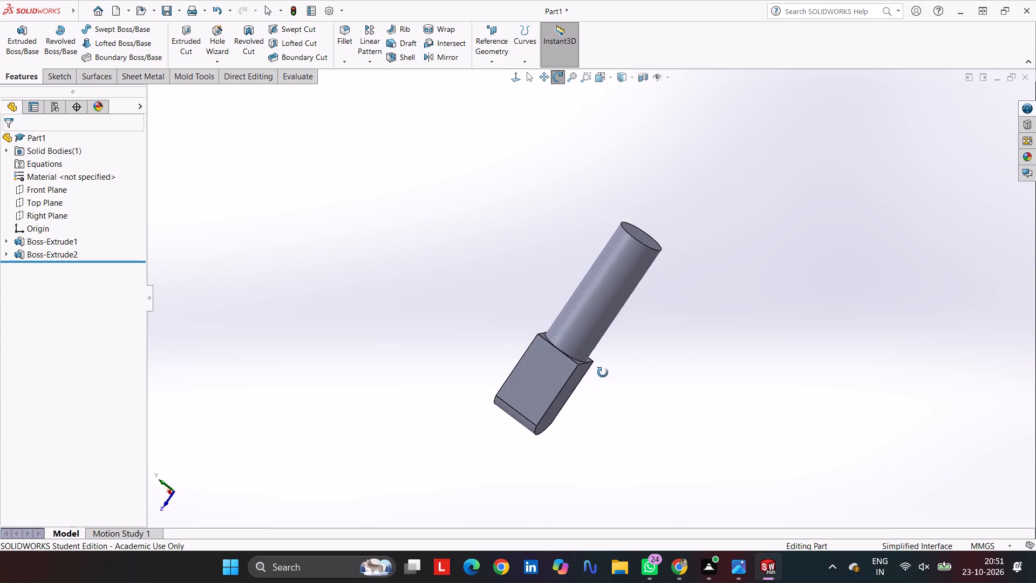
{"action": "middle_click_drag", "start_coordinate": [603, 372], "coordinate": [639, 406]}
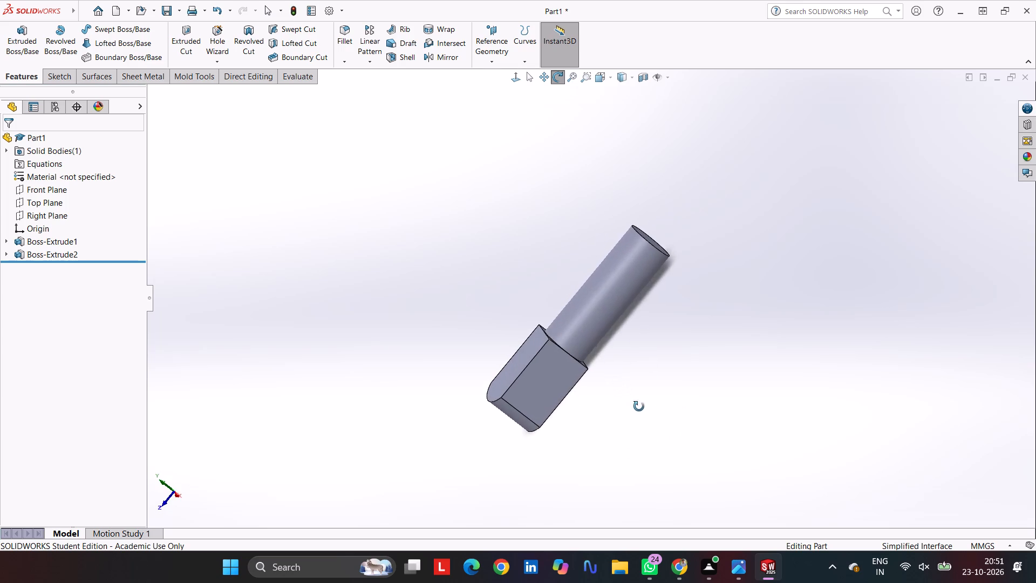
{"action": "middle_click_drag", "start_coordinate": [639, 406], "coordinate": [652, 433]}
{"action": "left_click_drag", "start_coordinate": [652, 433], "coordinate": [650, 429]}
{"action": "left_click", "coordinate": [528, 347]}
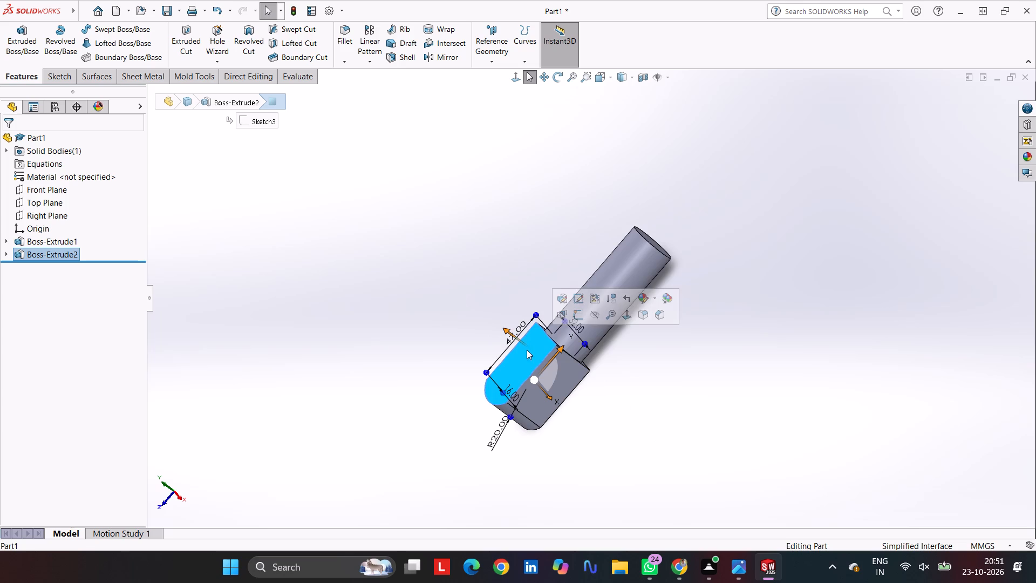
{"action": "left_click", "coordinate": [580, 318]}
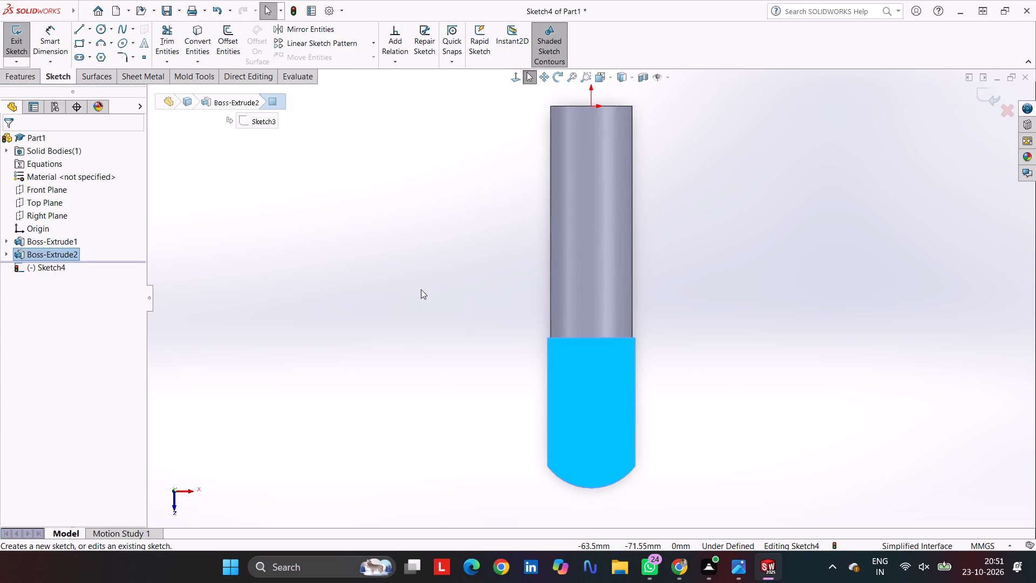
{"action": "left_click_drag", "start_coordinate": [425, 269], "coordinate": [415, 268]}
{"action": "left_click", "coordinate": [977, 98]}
Start a sketch on the Top Plane and draw an infinite vertical construction line through the origin.
{"action": "middle_click_drag", "start_coordinate": [830, 282], "coordinate": [758, 253]}
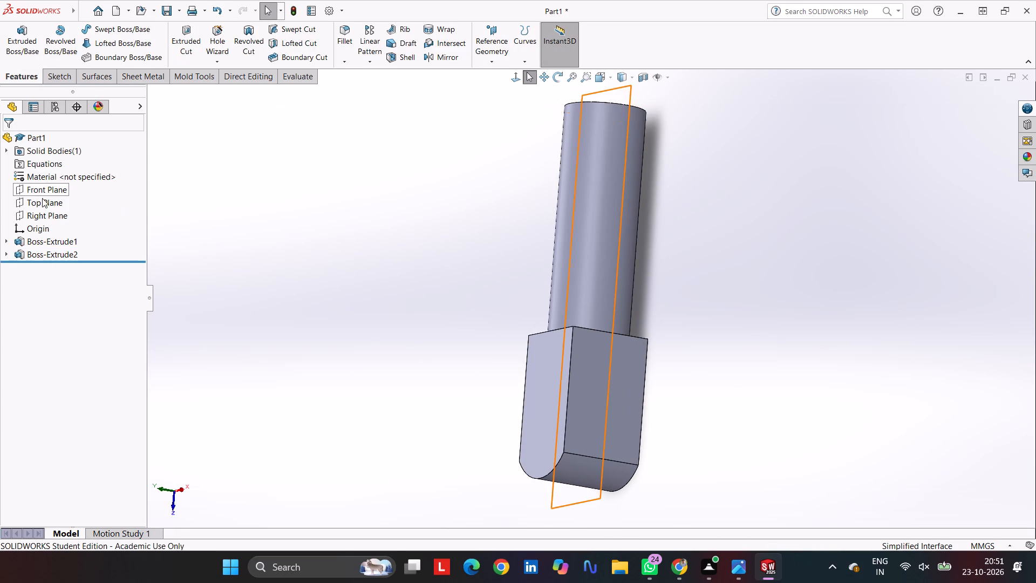
{"action": "left_click", "coordinate": [41, 202]}
{"action": "left_click", "coordinate": [60, 77]}
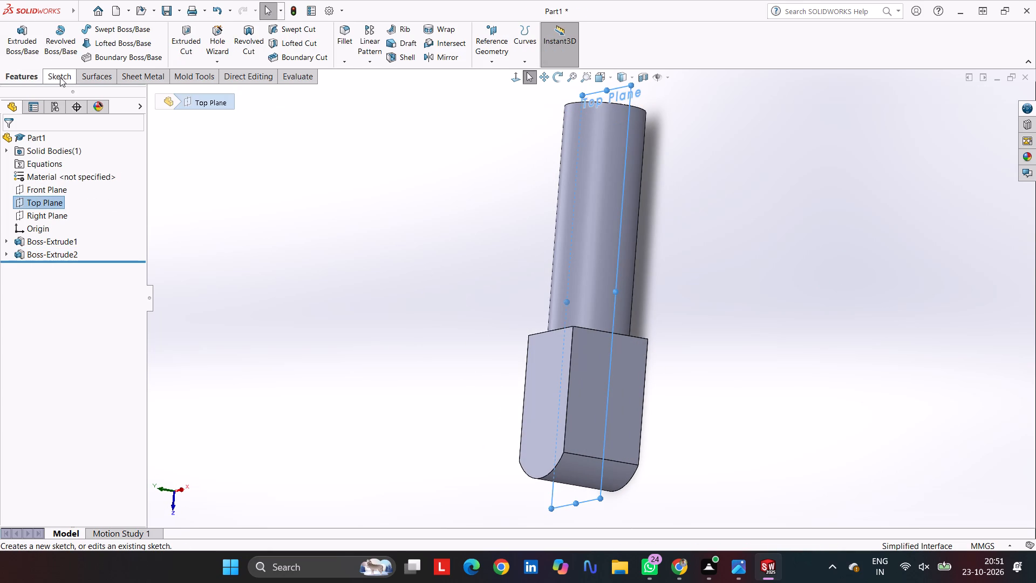
{"action": "left_click", "coordinate": [13, 37]}
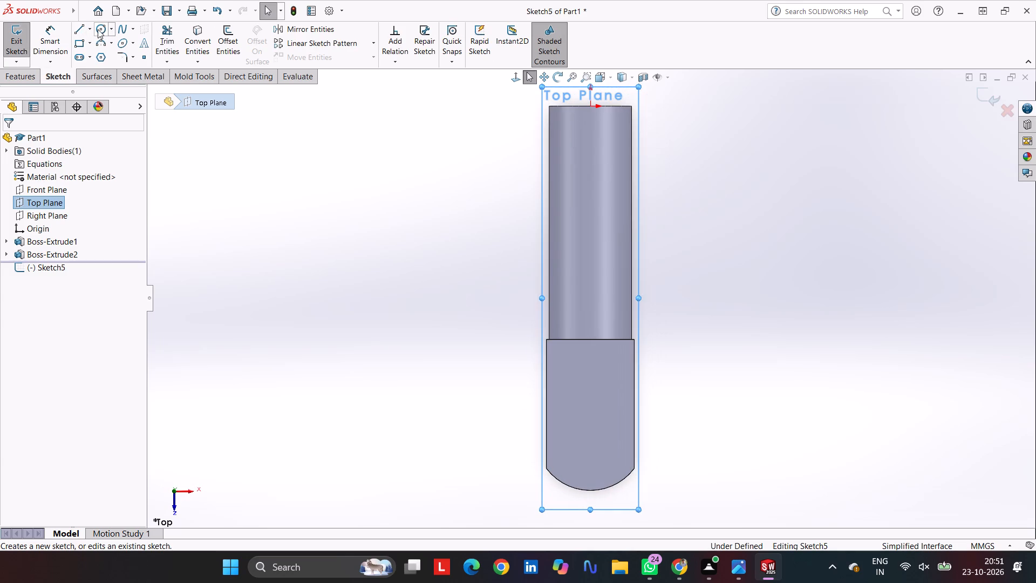
{"action": "left_click", "coordinate": [98, 29]}
{"action": "left_click", "coordinate": [76, 59]}
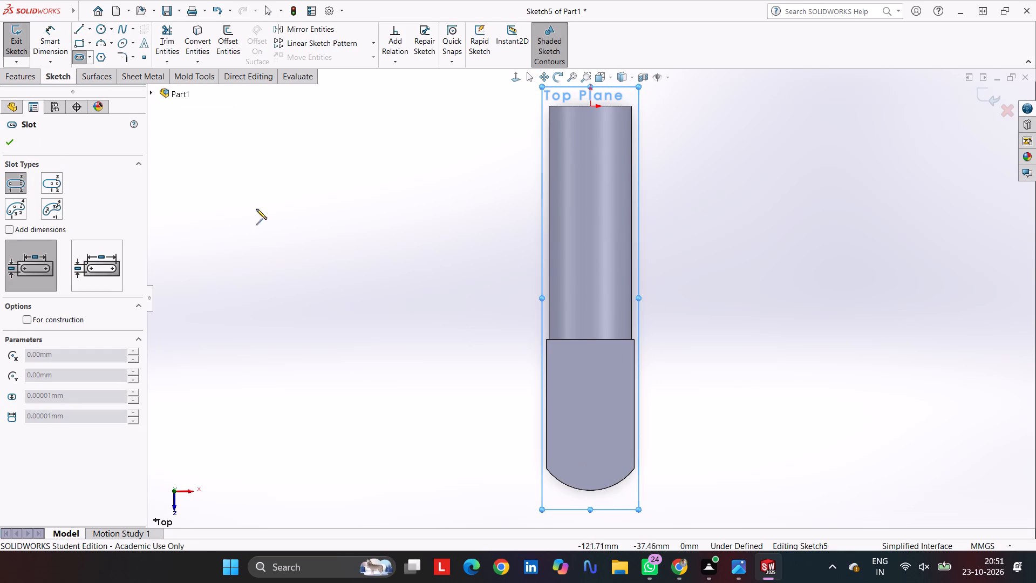
{"action": "left_click", "coordinate": [81, 28]}
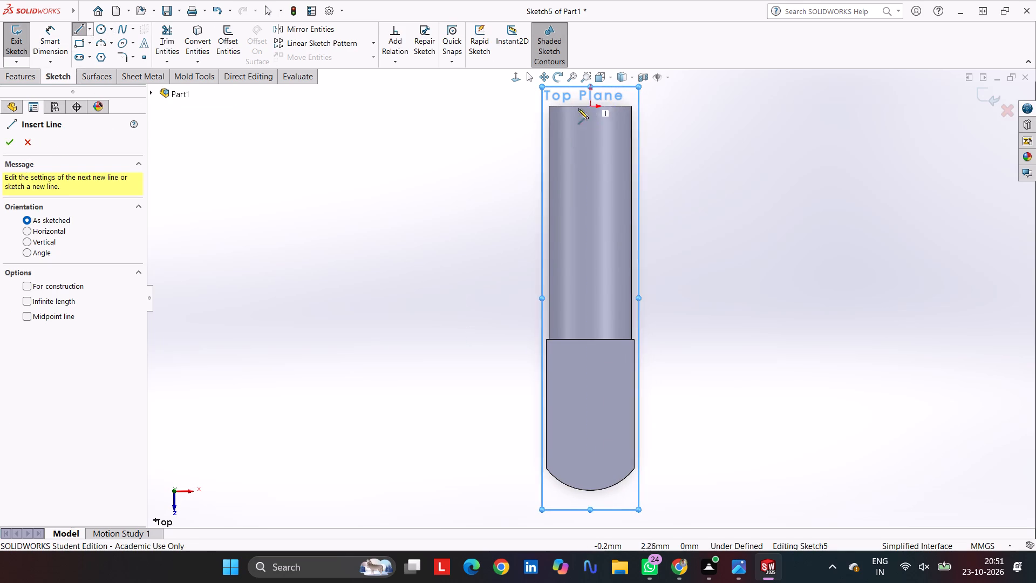
{"action": "left_click", "coordinate": [51, 239]}
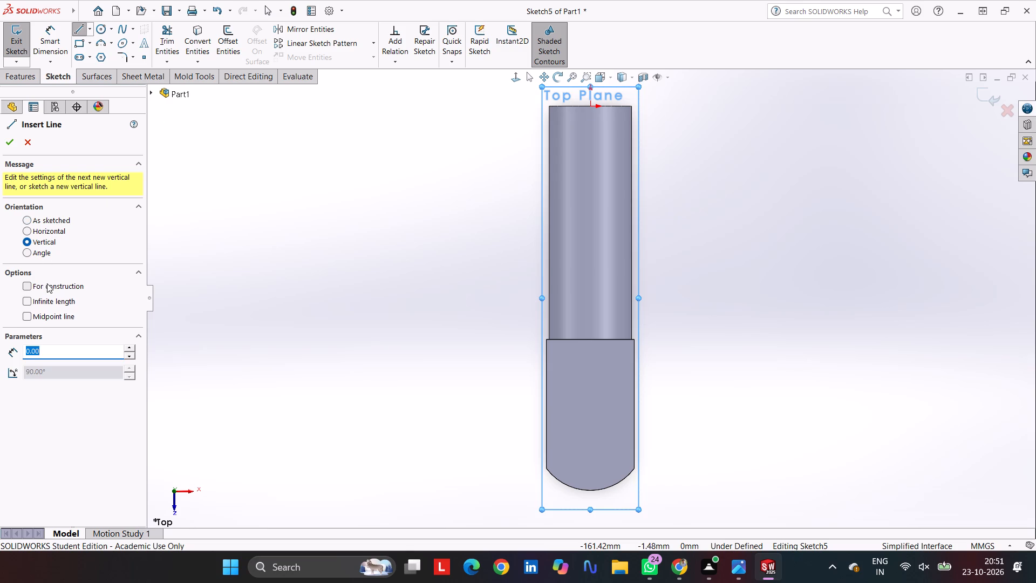
{"action": "left_click", "coordinate": [47, 284]}
{"action": "left_click", "coordinate": [56, 308]}
{"action": "left_click", "coordinate": [57, 304]}
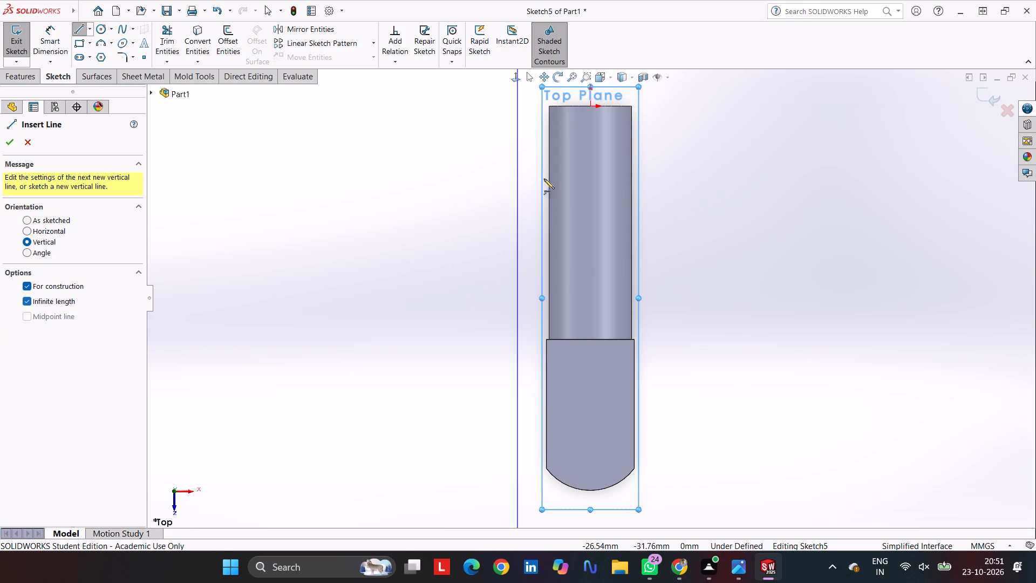
{"action": "left_click", "coordinate": [588, 106]}
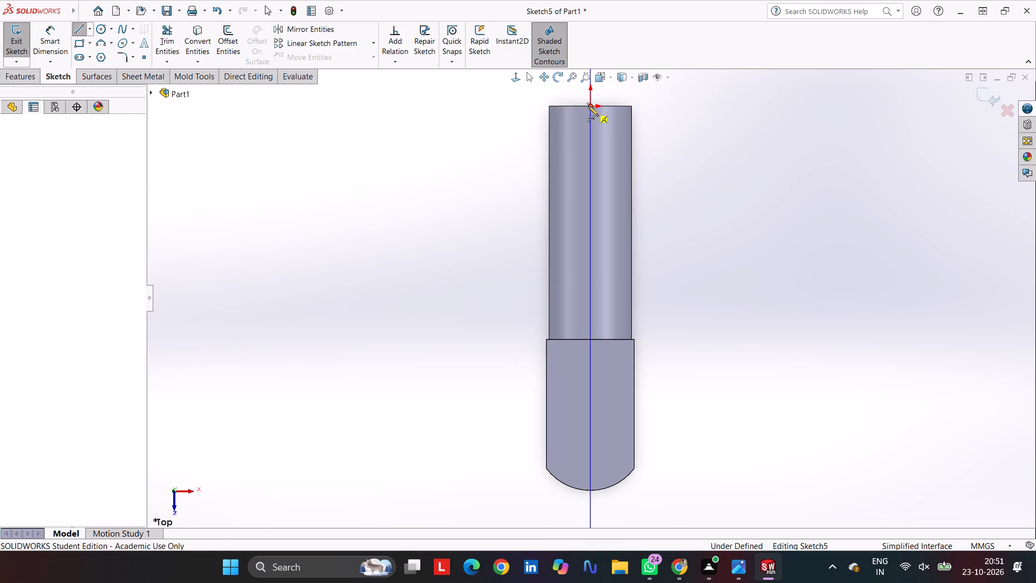
Sketch a straight slot along the centreline in the block, about 10 mm between arc centres and about 10 mm wide.
{"action": "left_click", "coordinate": [74, 55]}
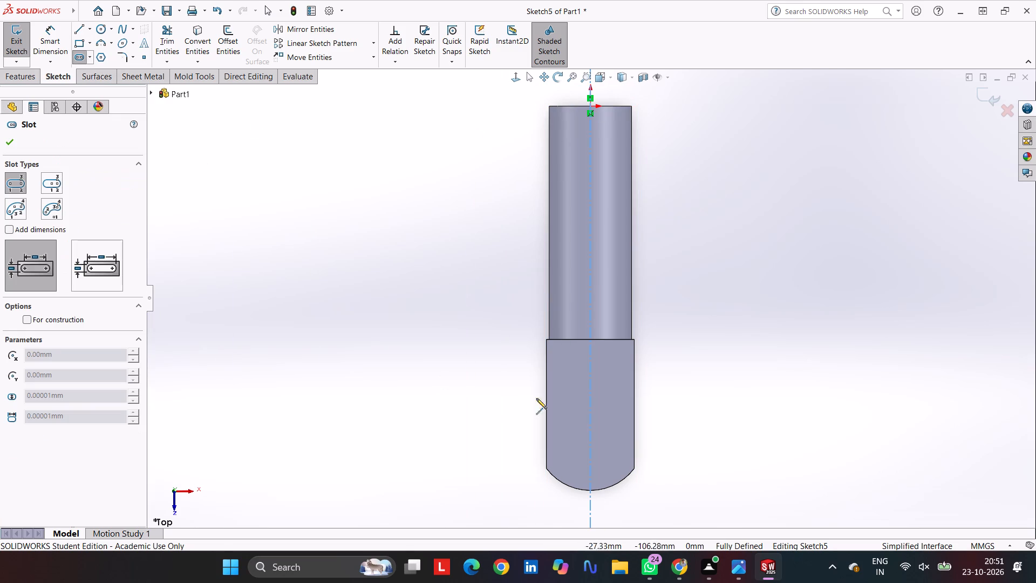
{"action": "left_click", "coordinate": [590, 408]}
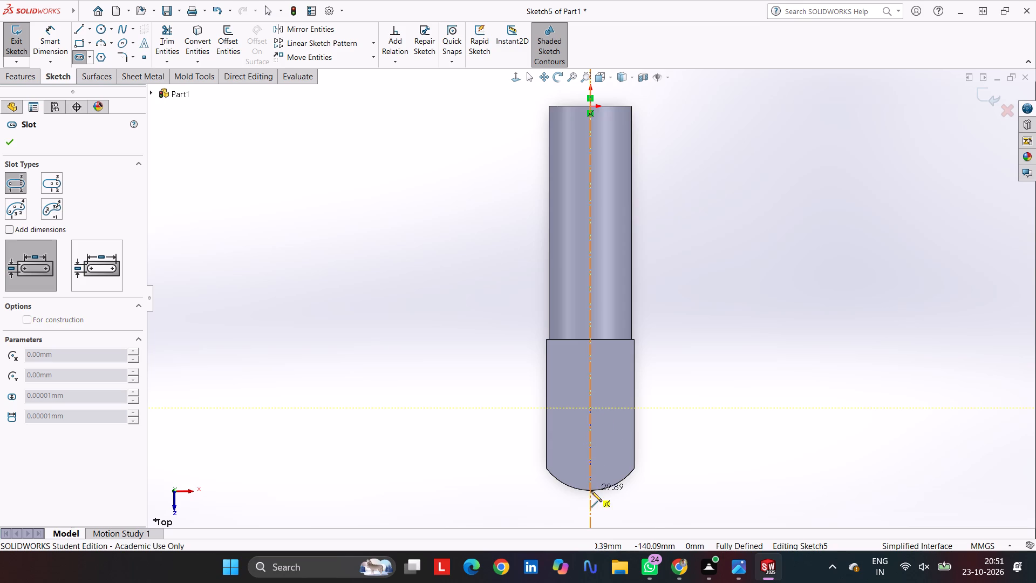
{"action": "left_click", "coordinate": [590, 435]}
{"action": "left_click", "coordinate": [604, 452]}
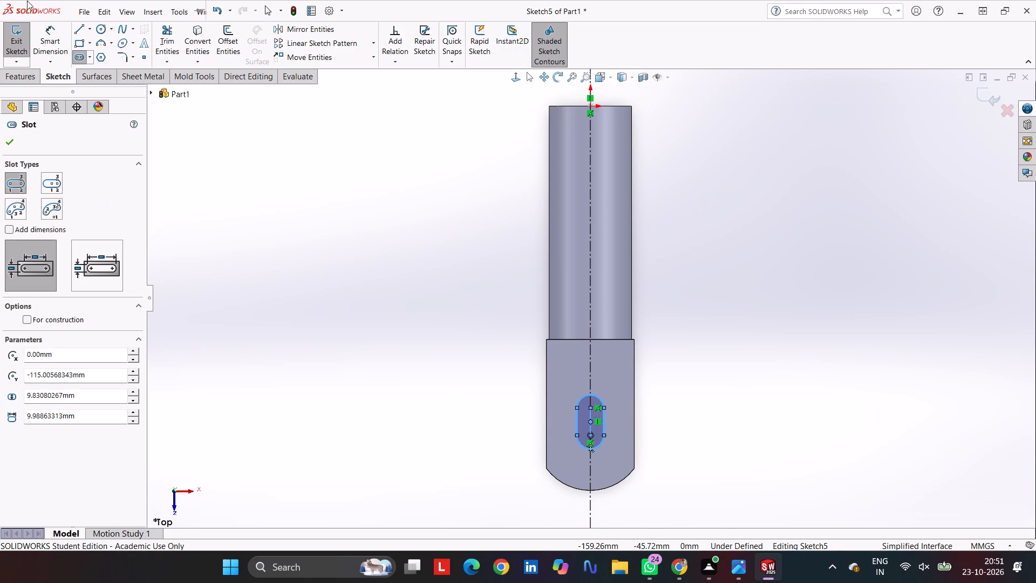
Dimension the slot's end arc to a 9 mm radius.
{"action": "left_click", "coordinate": [44, 43]}
{"action": "left_click", "coordinate": [582, 446]}
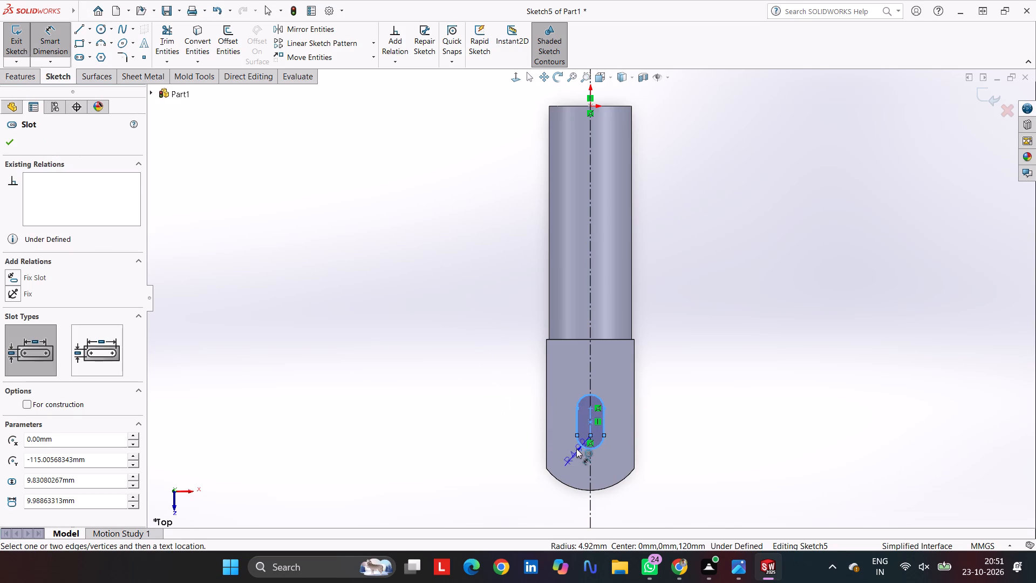
{"action": "left_click", "coordinate": [496, 501]}
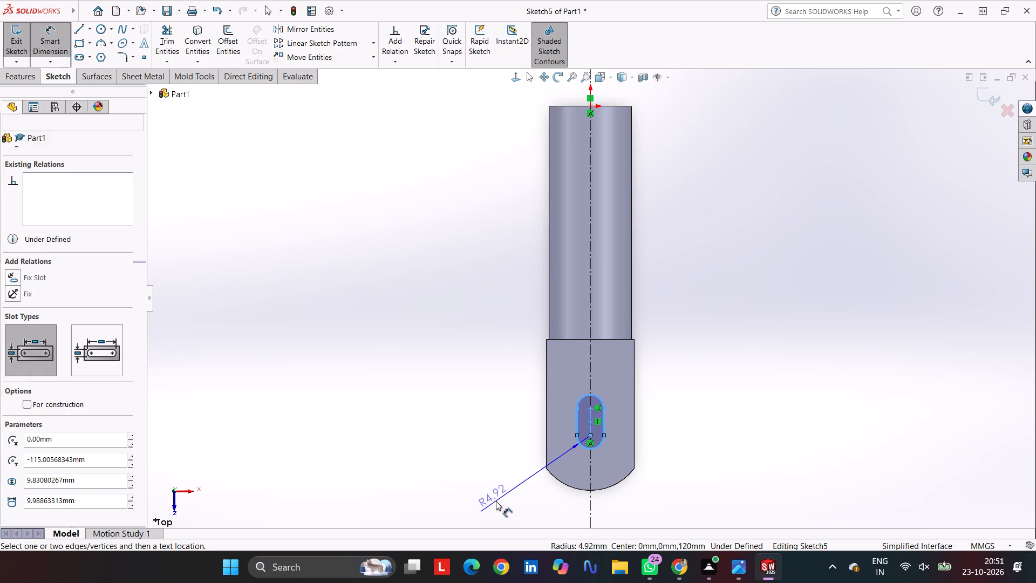
{"action": "key", "text": "9"}
{"action": "key", "text": "Return"}
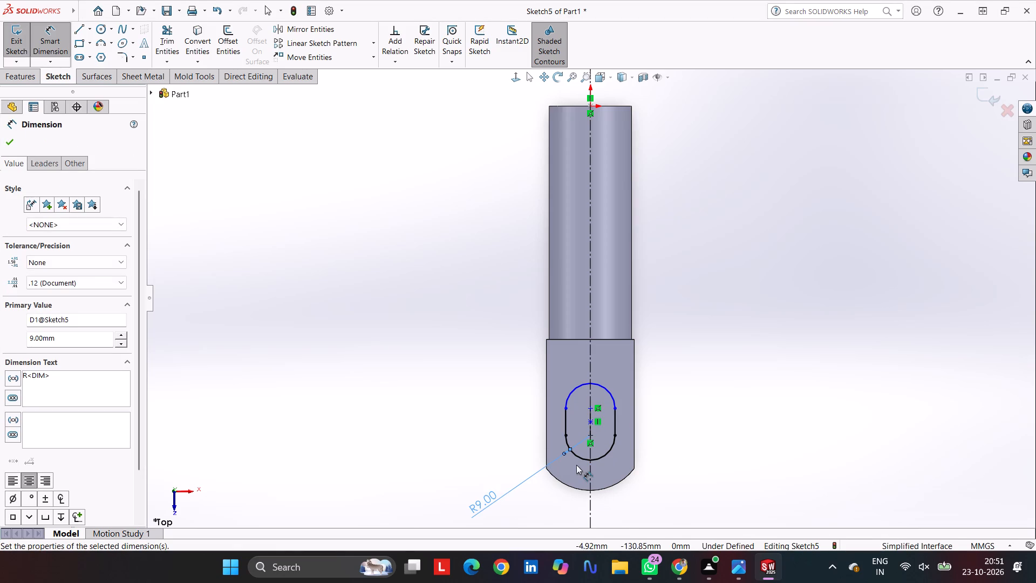
Dimension the distance from the block's shoulder edge to the slot's nearest arc end as 14 mm.
{"action": "scroll", "coordinate": [615, 378], "scroll_direction": "down", "scroll_amount": 1}
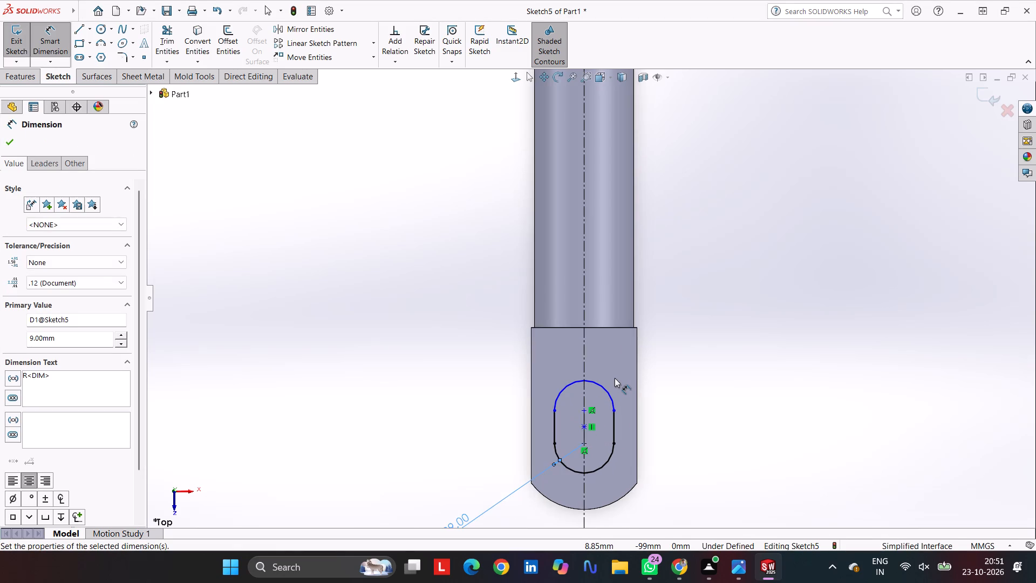
{"action": "scroll", "coordinate": [614, 378], "scroll_direction": "down", "scroll_amount": 2}
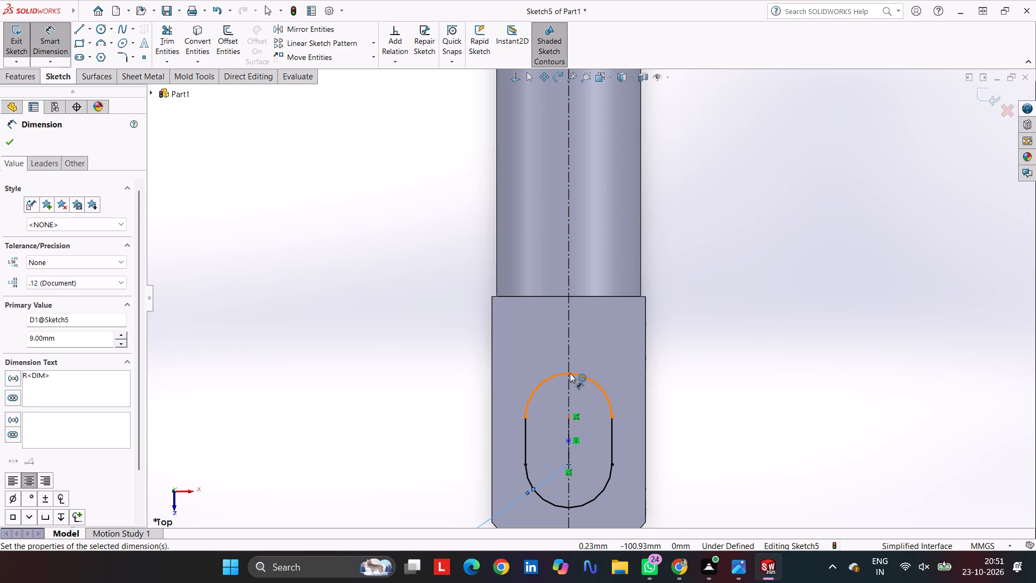
{"action": "left_click", "coordinate": [569, 373]}
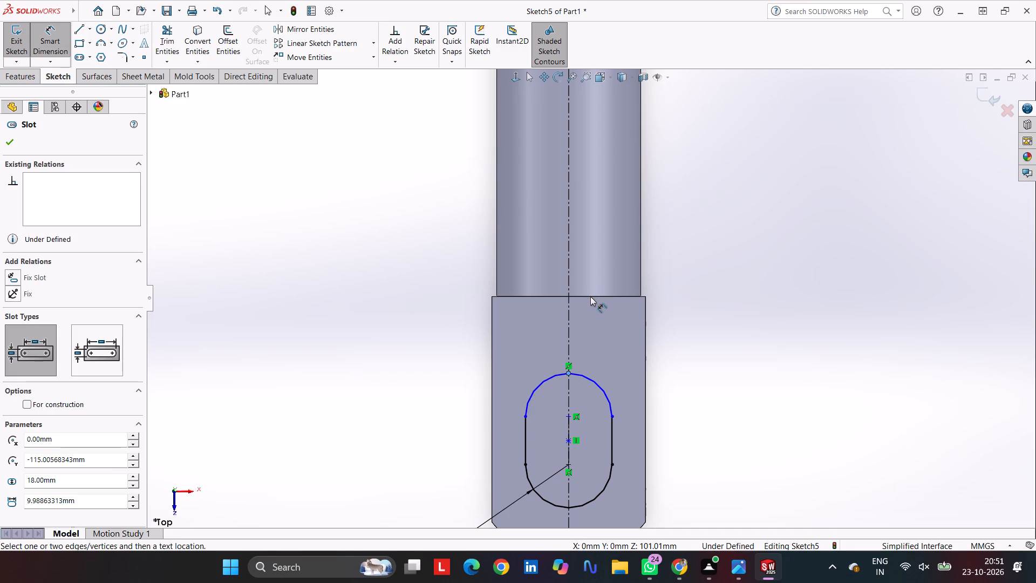
{"action": "left_click", "coordinate": [644, 296]}
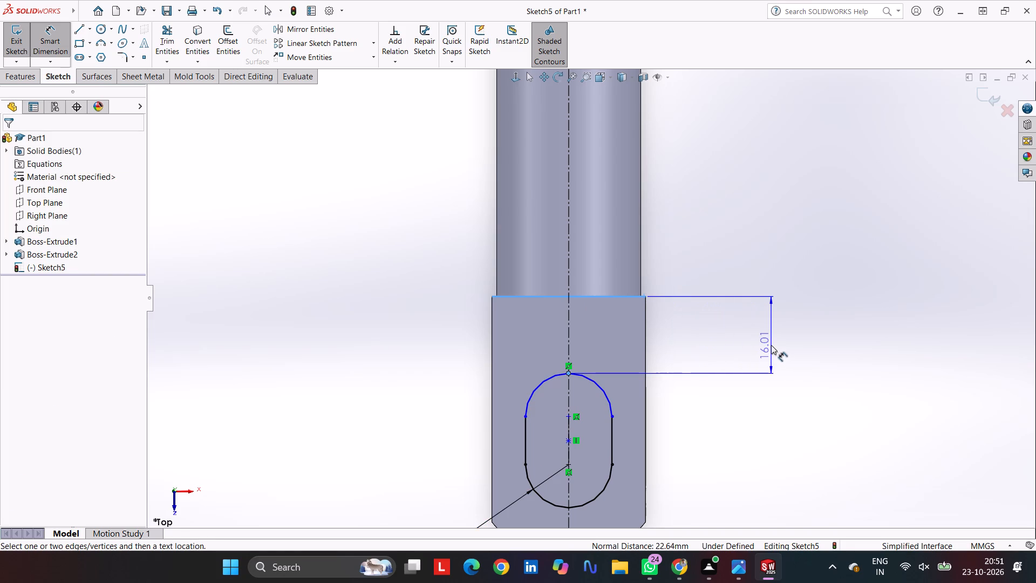
{"action": "left_click", "coordinate": [773, 338]}
{"action": "type", "text": "14"}
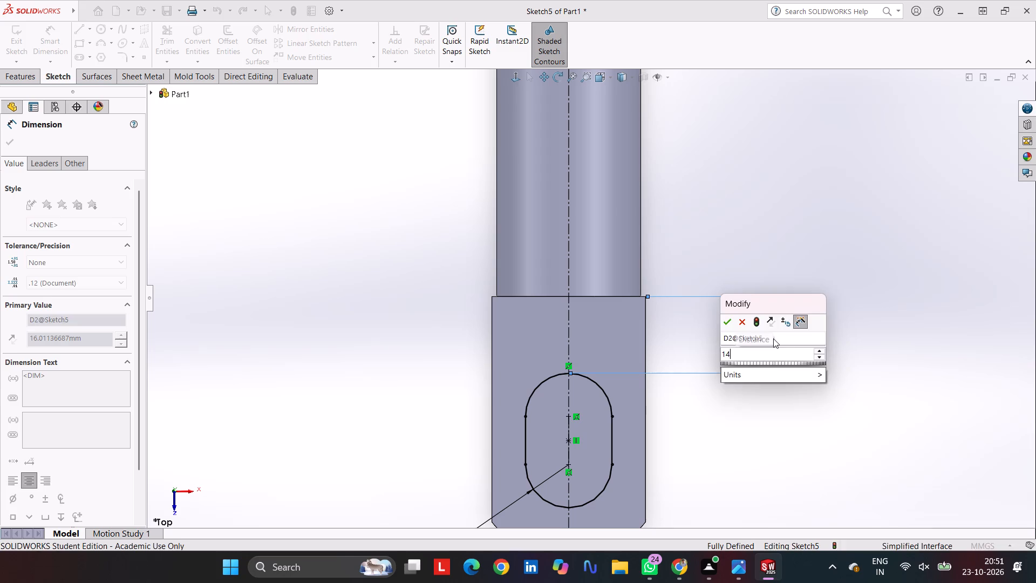
{"action": "key", "text": "Return"}
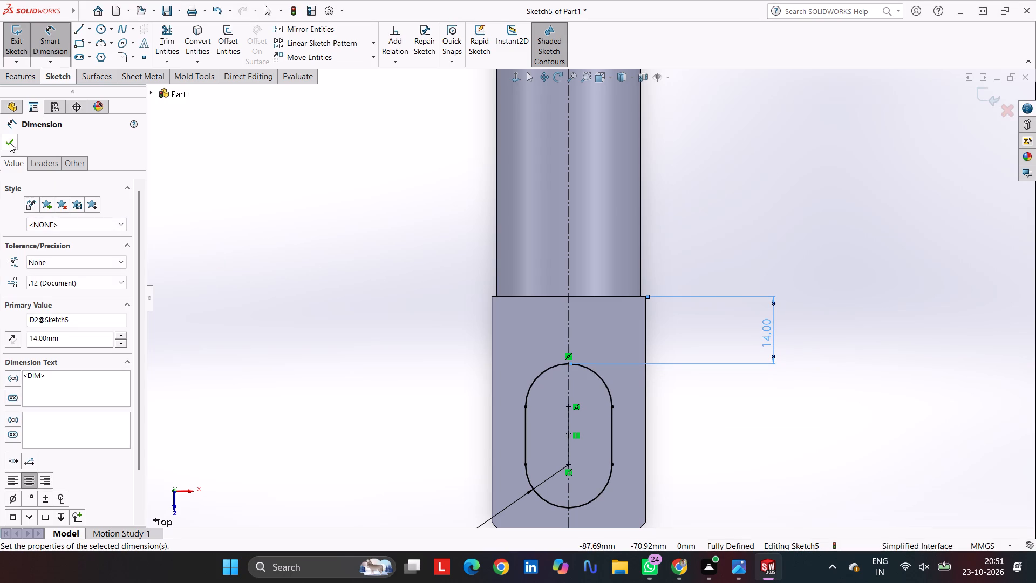
{"action": "left_click", "coordinate": [10, 143]}
Cut-extrude the slot 32 mm through the block with the Mid Plane end condition.
{"action": "left_click", "coordinate": [25, 78]}
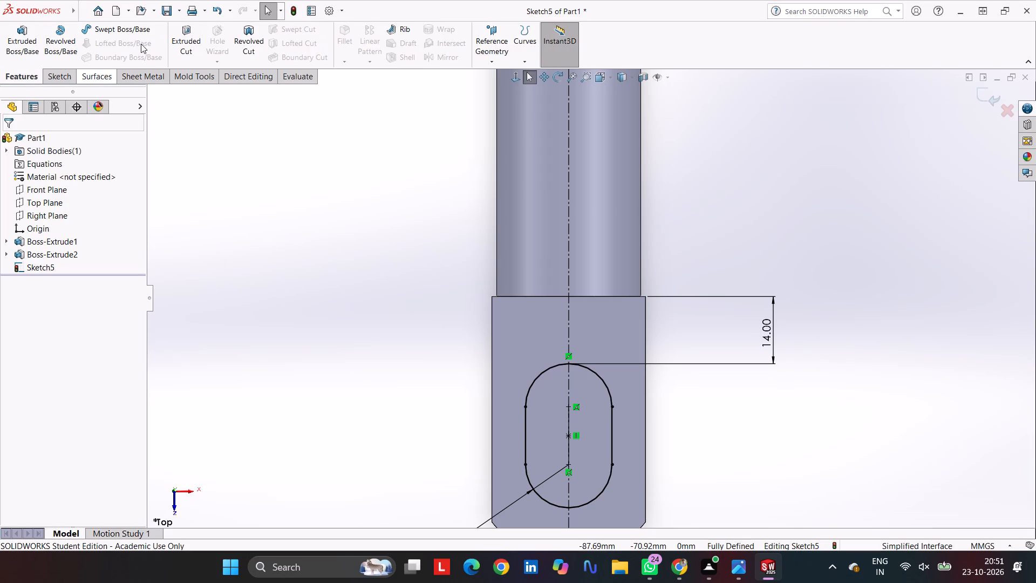
{"action": "left_click", "coordinate": [182, 40]}
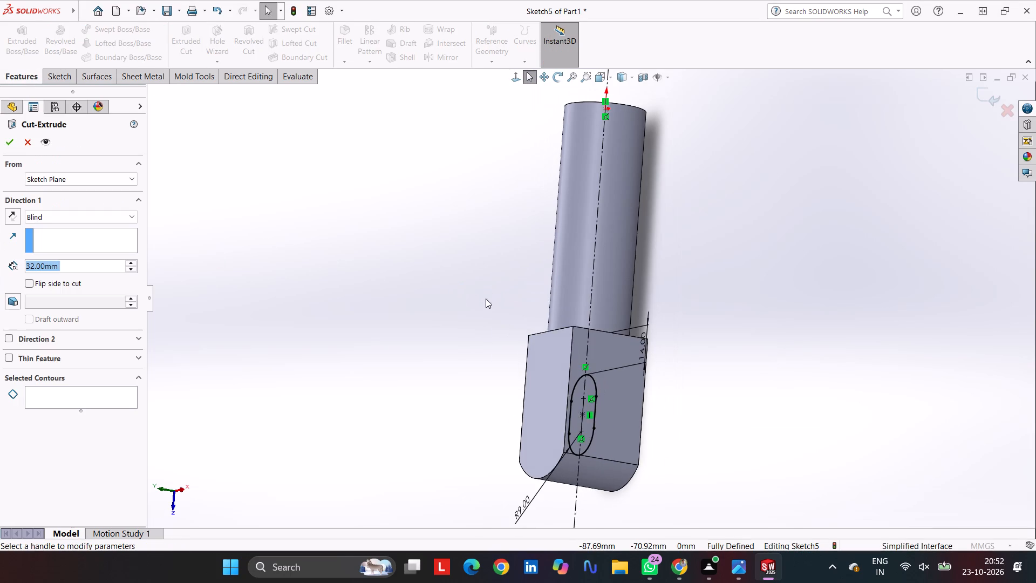
{"action": "left_click", "coordinate": [109, 214]}
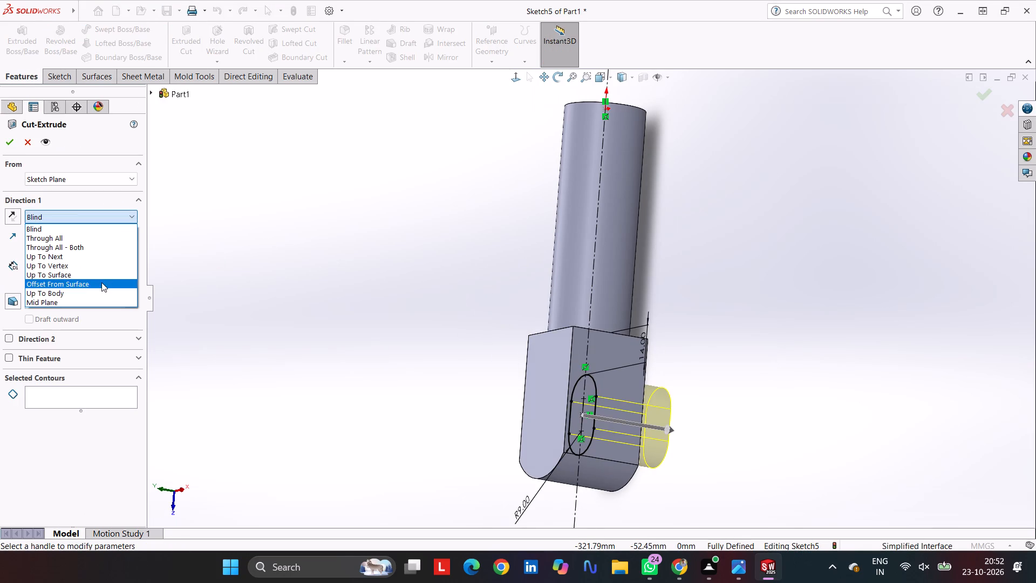
{"action": "left_click", "coordinate": [104, 300]}
{"action": "left_click", "coordinate": [8, 139]}
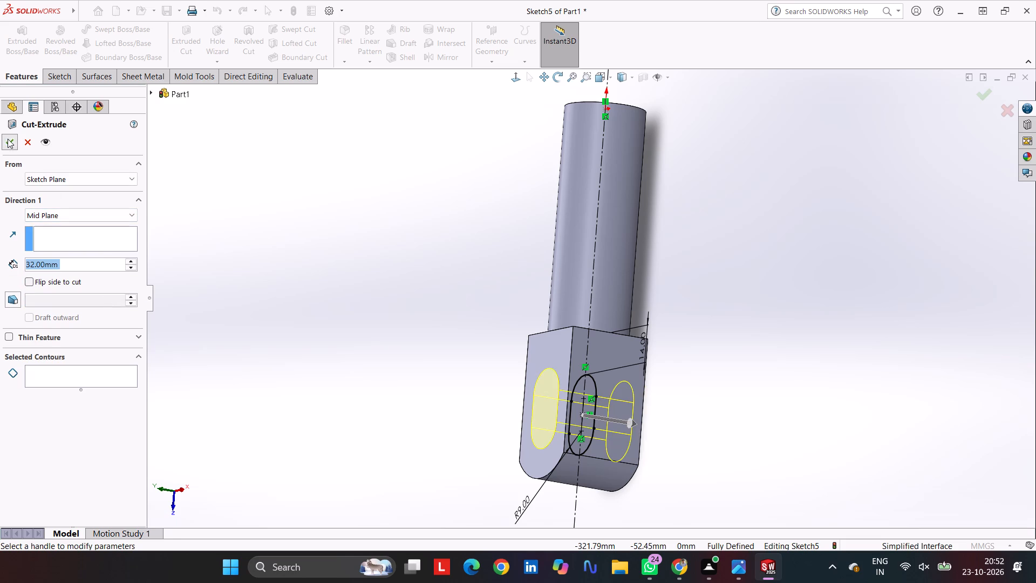
{"action": "left_click", "coordinate": [419, 275]}
Examine the slotted block from several sides and reopen the slot cut's sketch to check its dimensions.
{"action": "middle_click_drag", "start_coordinate": [423, 287], "coordinate": [604, 290]}
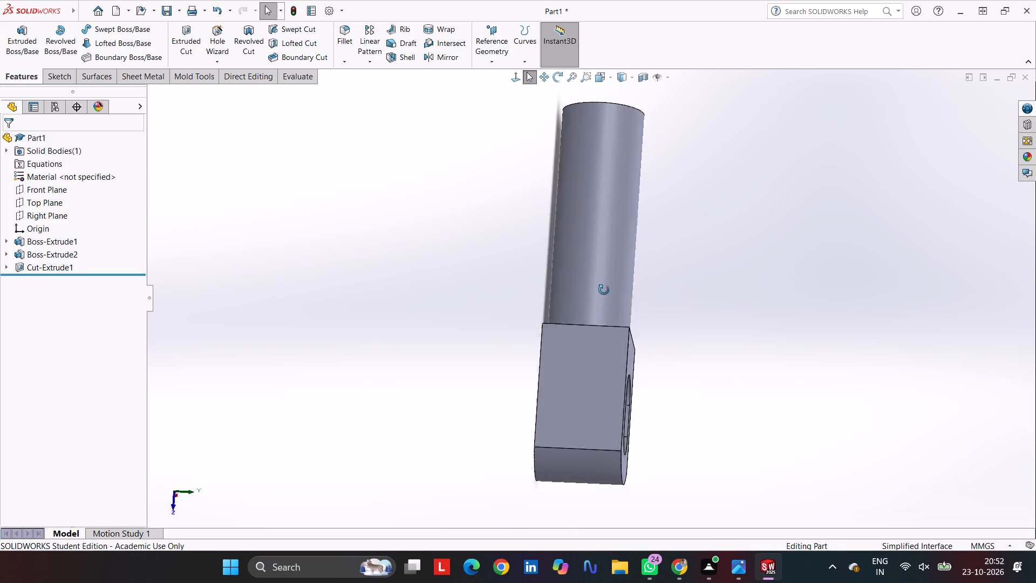
{"action": "middle_click_drag", "start_coordinate": [604, 290], "coordinate": [497, 271]}
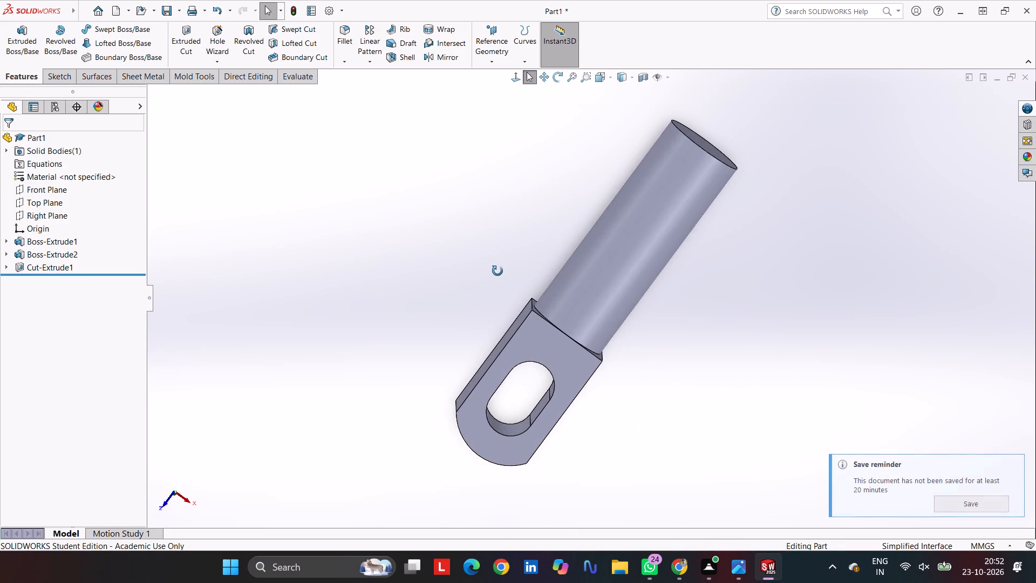
{"action": "middle_click_drag", "start_coordinate": [497, 271], "coordinate": [486, 250]}
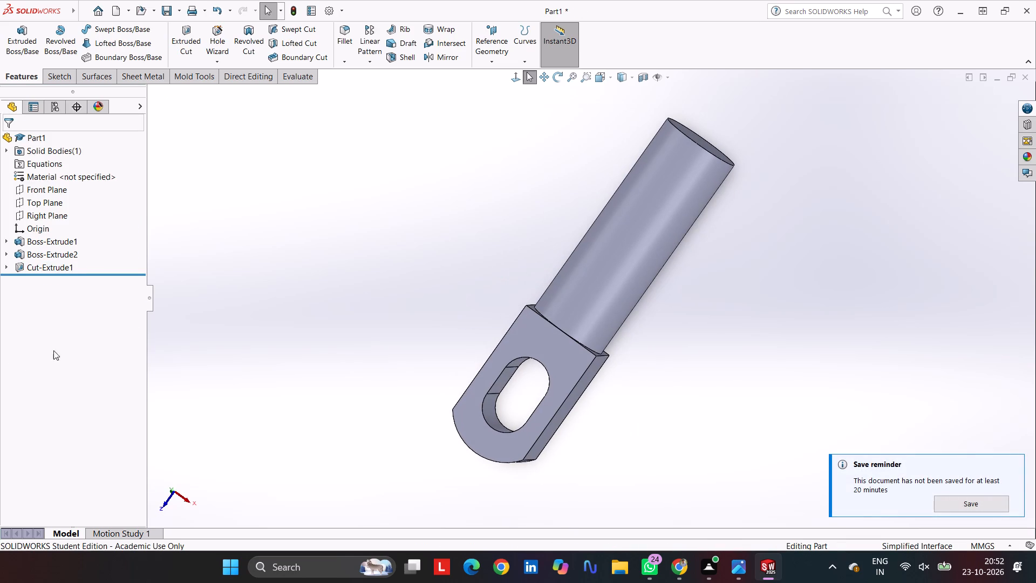
{"action": "left_click", "coordinate": [50, 264]}
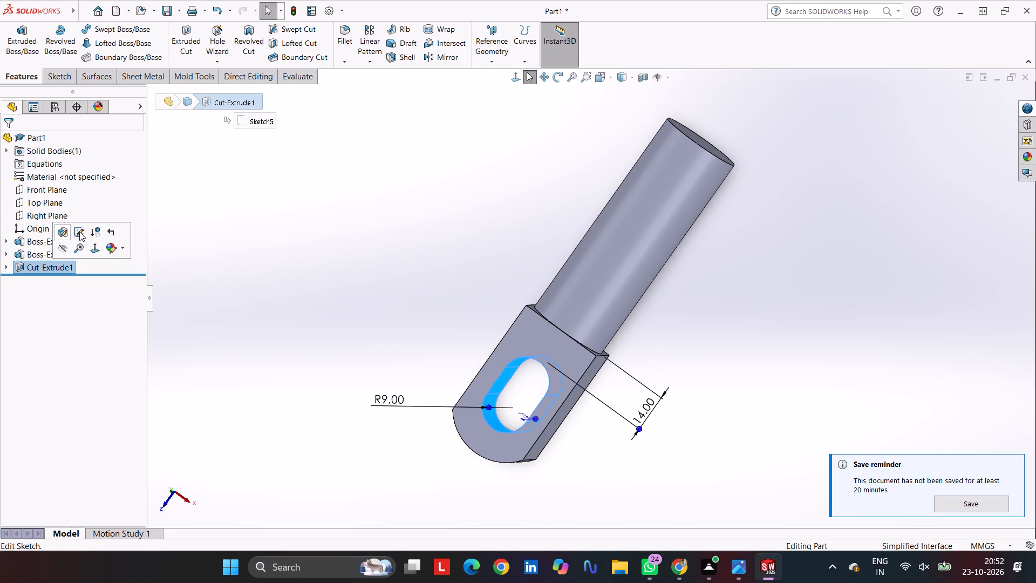
{"action": "left_click", "coordinate": [77, 232]}
{"action": "scroll", "coordinate": [513, 492], "scroll_direction": "down", "scroll_amount": 1}
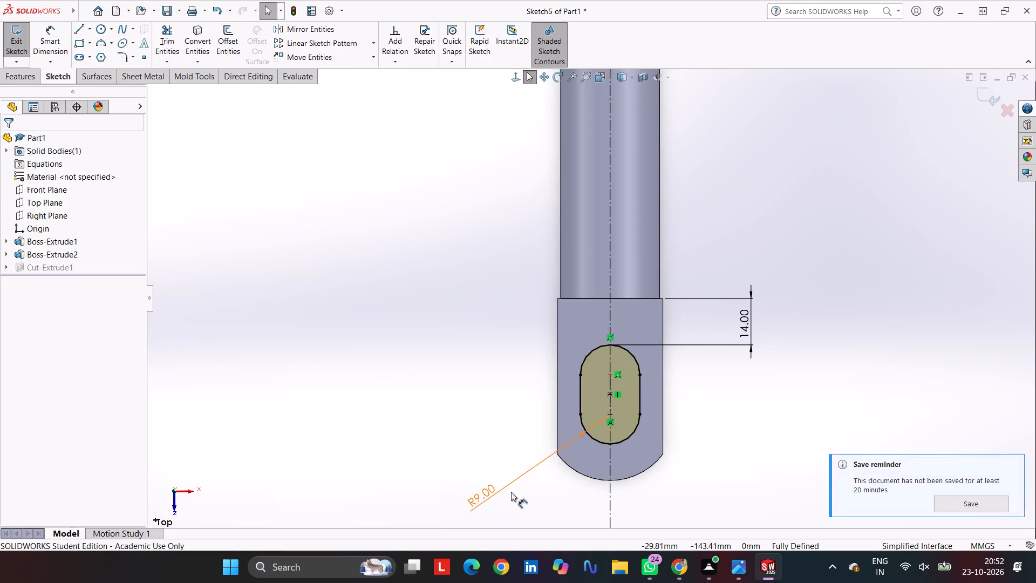
{"action": "scroll", "coordinate": [511, 492], "scroll_direction": "down", "scroll_amount": 1}
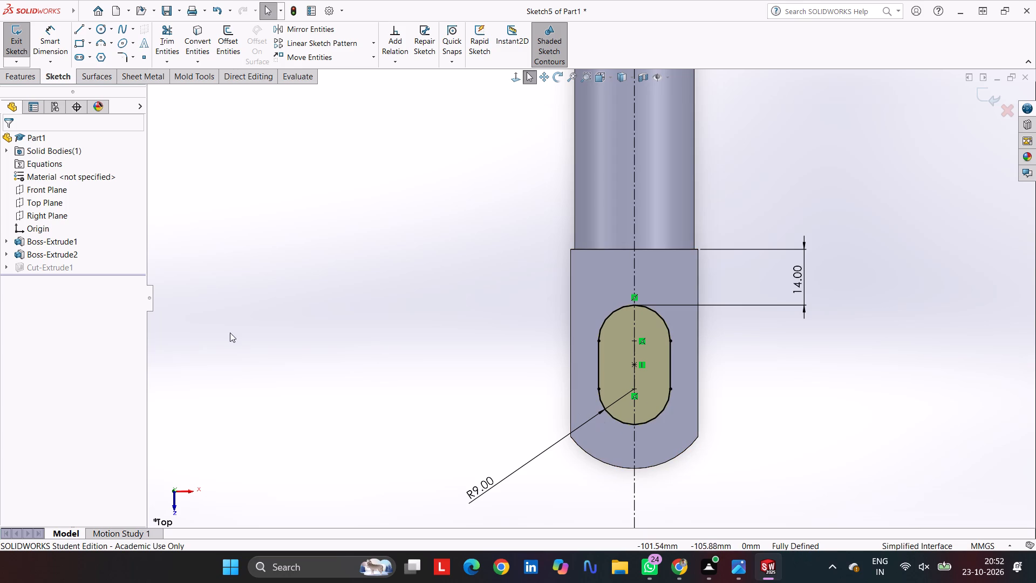
{"action": "left_click", "coordinate": [988, 94]}
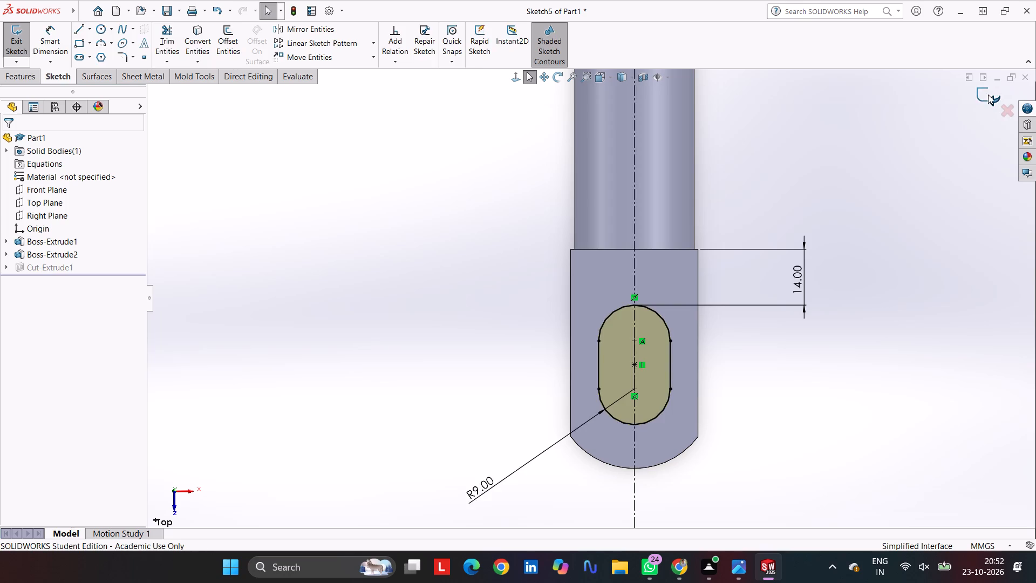
{"action": "middle_click_drag", "start_coordinate": [846, 301], "coordinate": [888, 375]}
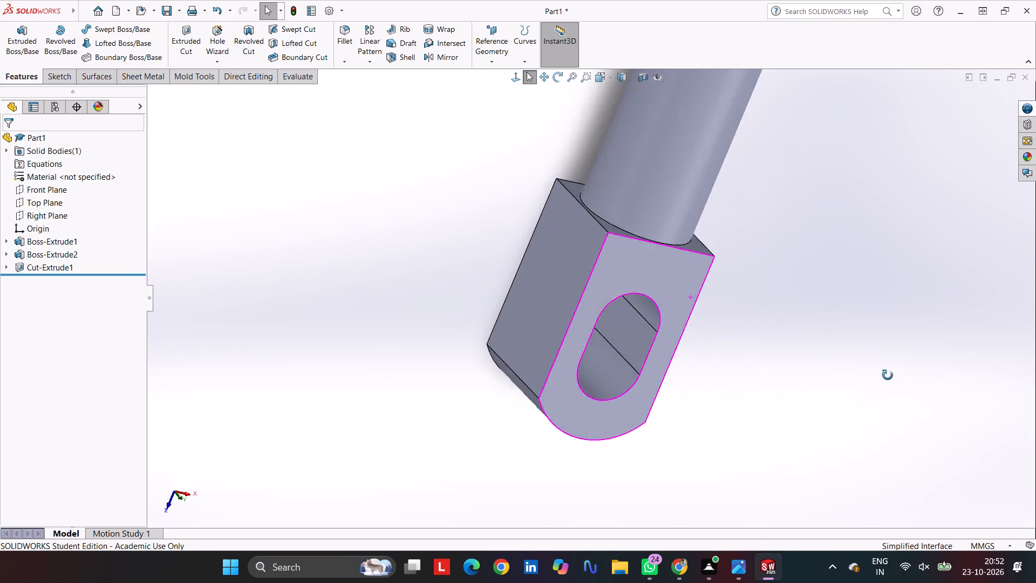
{"action": "middle_click_drag", "start_coordinate": [888, 375], "coordinate": [776, 337]}
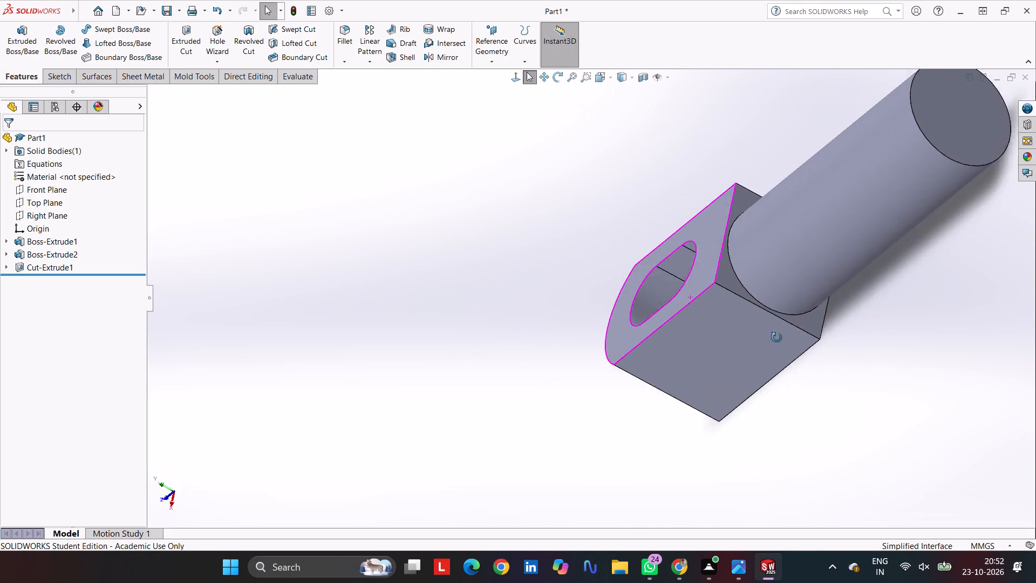
{"action": "middle_click_drag", "start_coordinate": [776, 337], "coordinate": [839, 283]}
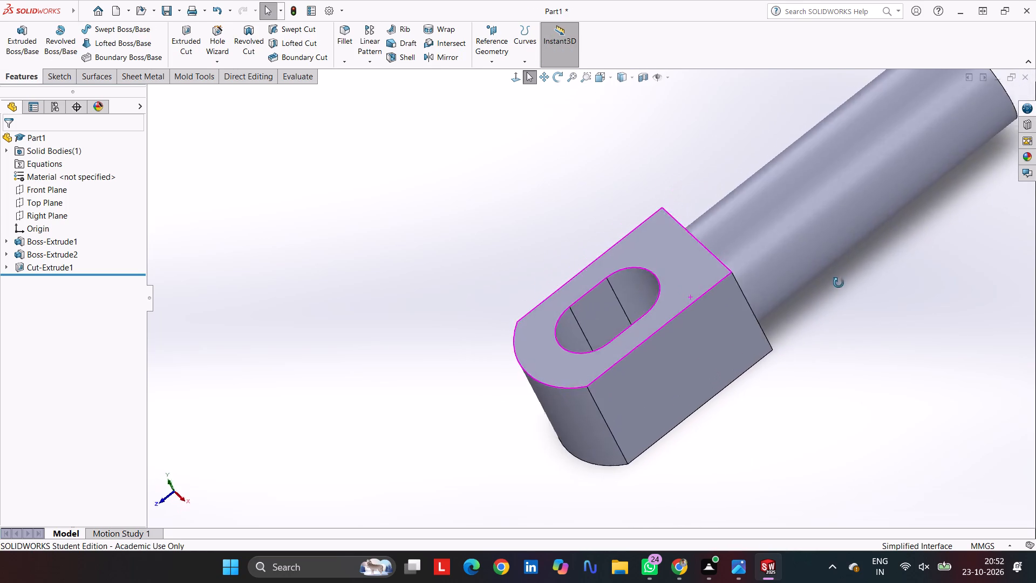
{"action": "middle_click_drag", "start_coordinate": [839, 283], "coordinate": [738, 314]}
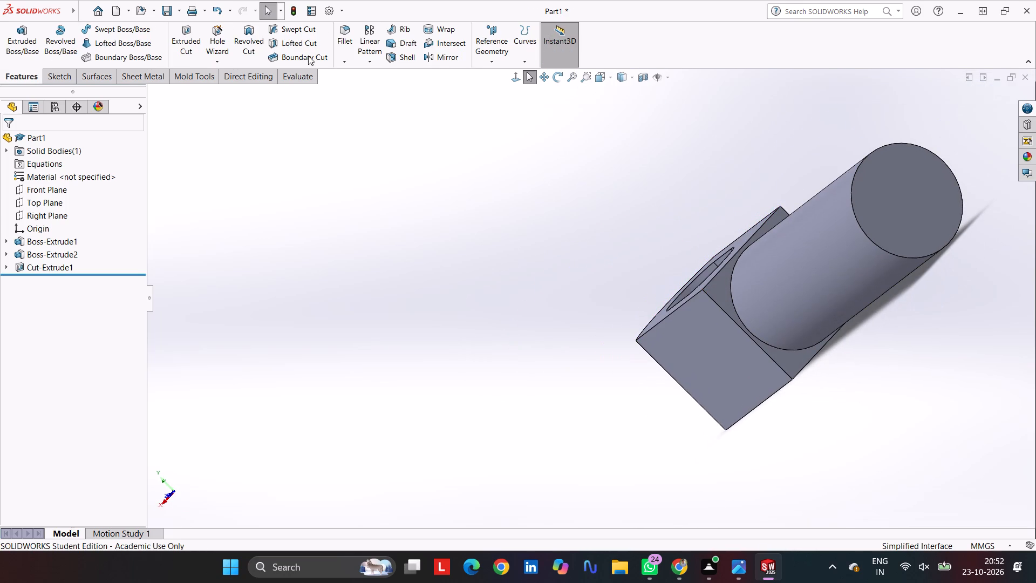
Chamfer the cylinder's free end edge 2 mm at 45 degrees.
{"action": "left_click", "coordinate": [348, 63]}
{"action": "left_click", "coordinate": [357, 87]}
{"action": "left_click", "coordinate": [864, 232]}
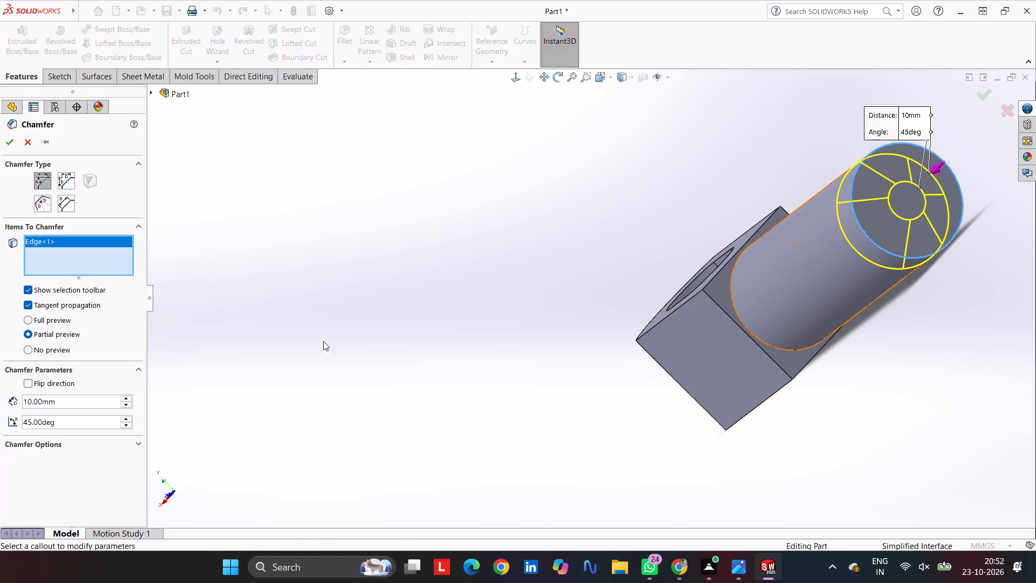
{"action": "left_click_drag", "start_coordinate": [94, 405], "coordinate": [0, 405]}
{"action": "key", "text": "2"}
{"action": "key", "text": "Return"}
{"action": "key", "text": "Return"}
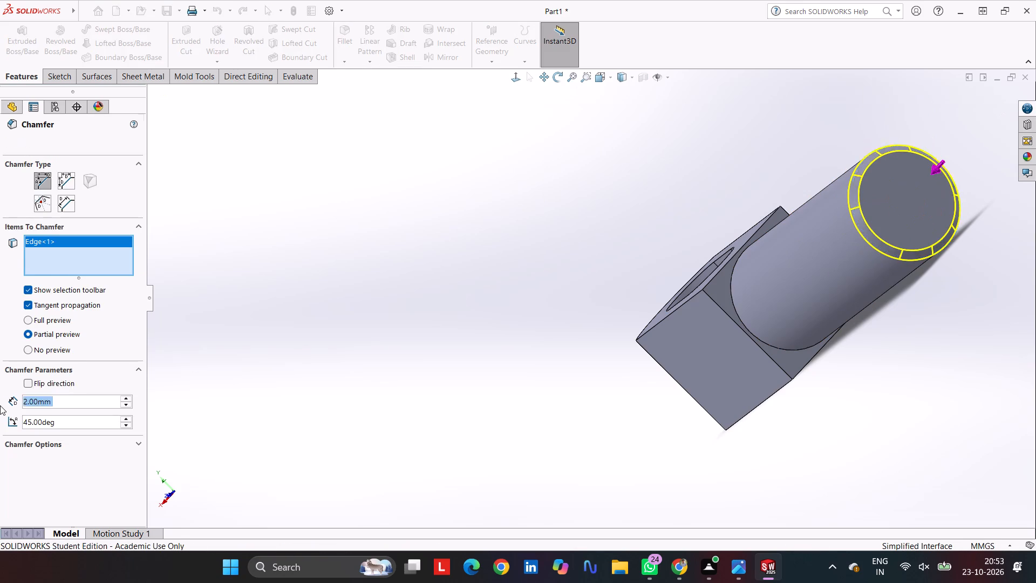
{"action": "left_click", "coordinate": [441, 288]}
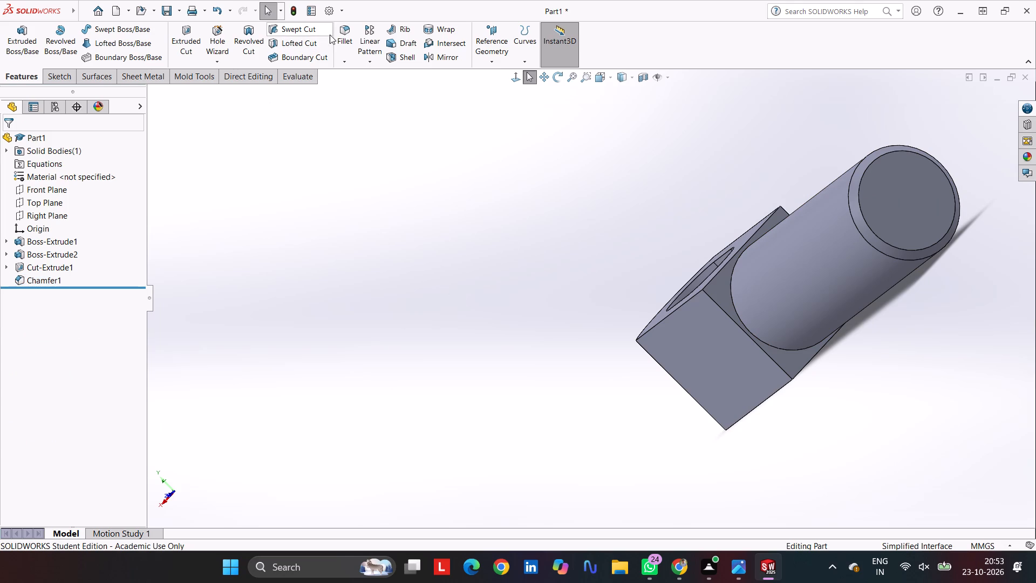
Fillet the edge where the cylinder meets the block with a 2 mm radius.
{"action": "left_click", "coordinate": [339, 33]}
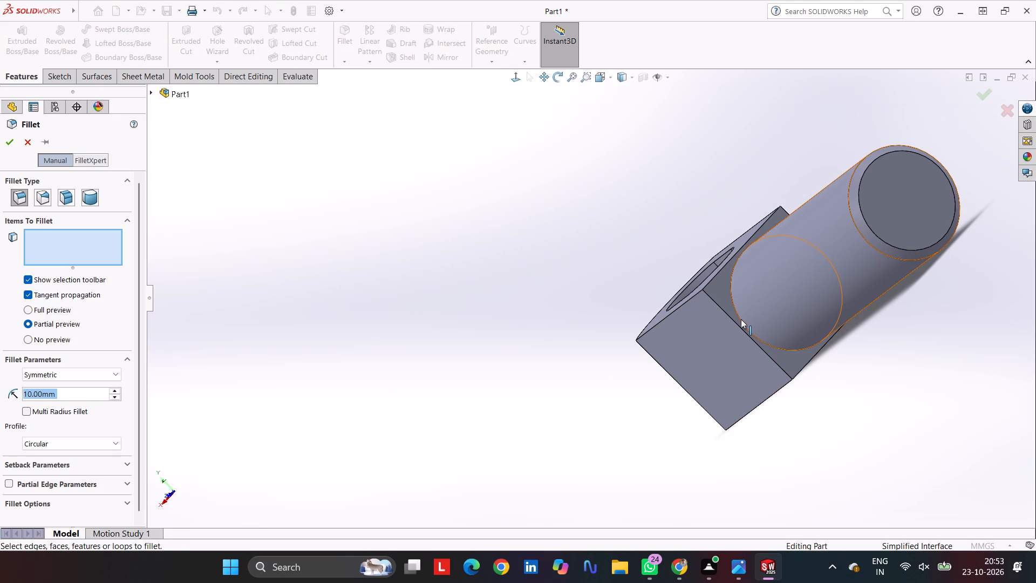
{"action": "left_click", "coordinate": [739, 317]}
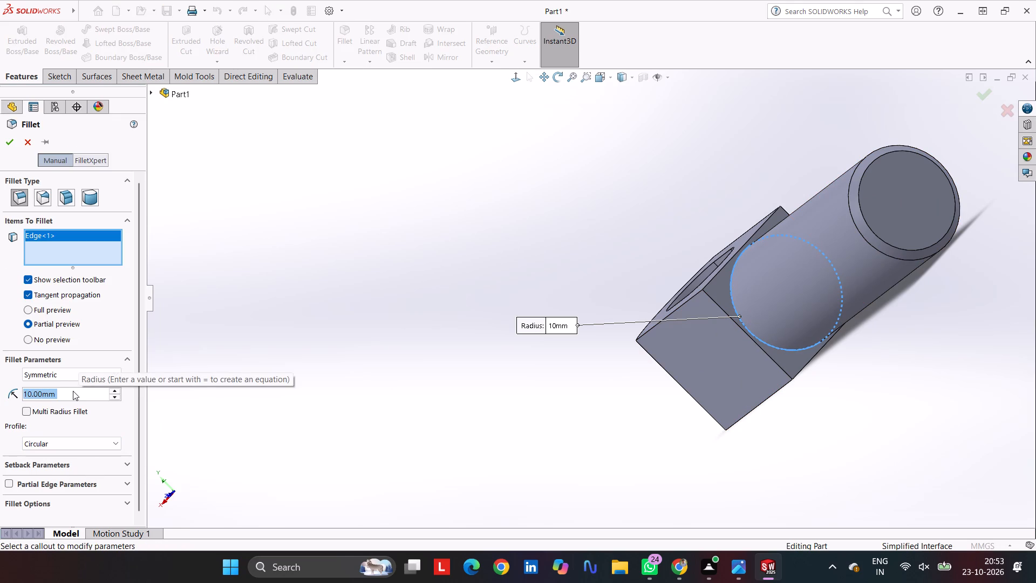
{"action": "key", "text": "2"}
{"action": "key", "text": "Return"}
{"action": "key", "text": "Return"}
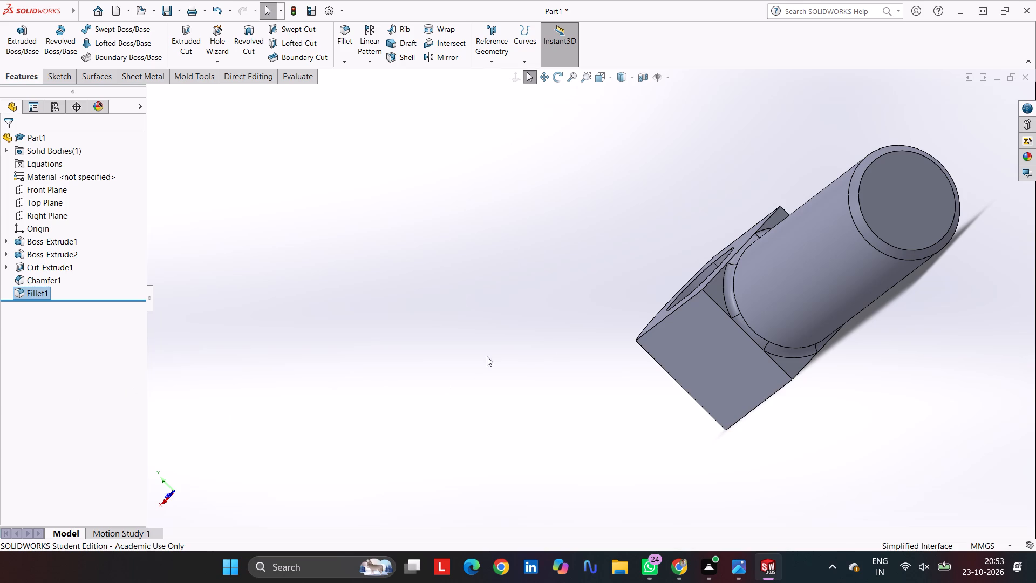
{"action": "left_click", "coordinate": [730, 283]}
{"action": "left_click_drag", "start_coordinate": [476, 307], "coordinate": [445, 309]}
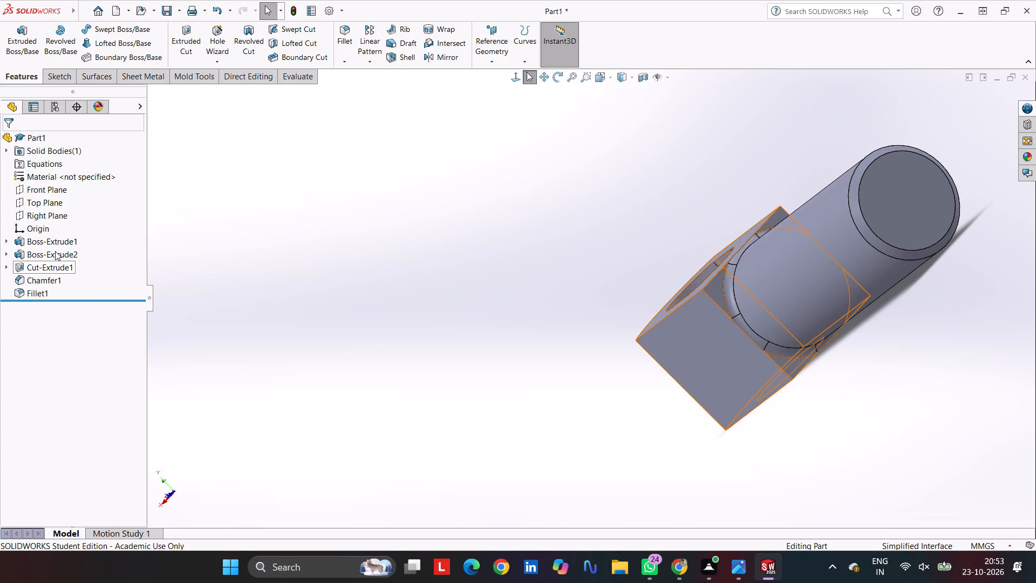
Edit the base cylinder's sketch and set the circle's diameter to 24 mm.
{"action": "left_click", "coordinate": [64, 233]}
{"action": "left_click", "coordinate": [59, 241]}
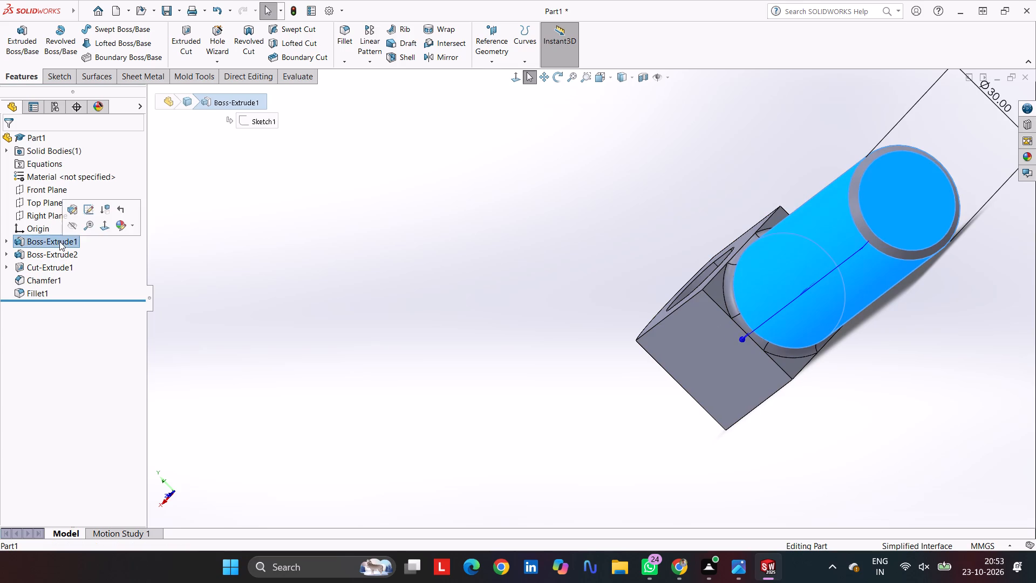
{"action": "left_click", "coordinate": [48, 243]}
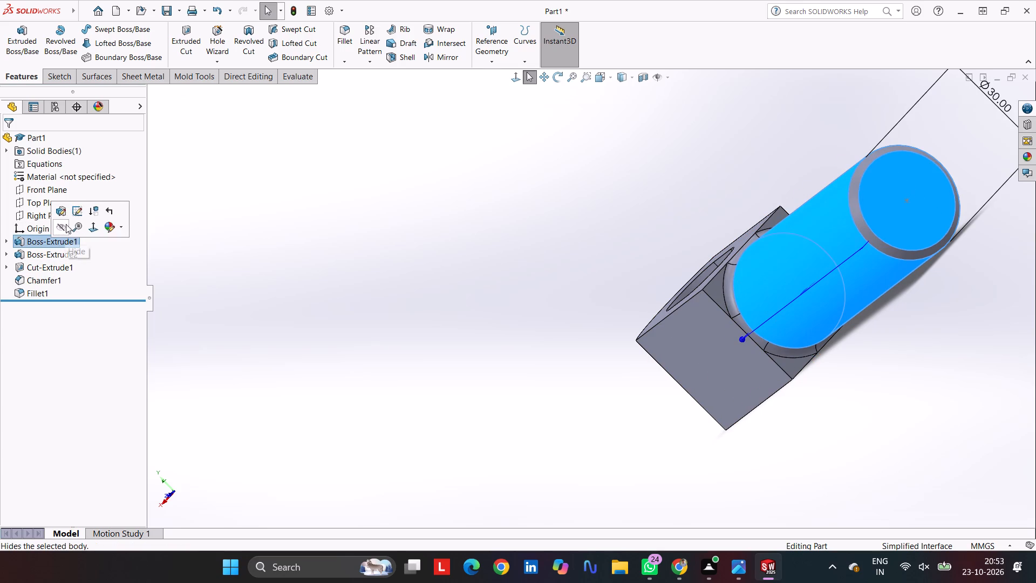
{"action": "left_click", "coordinate": [74, 214]}
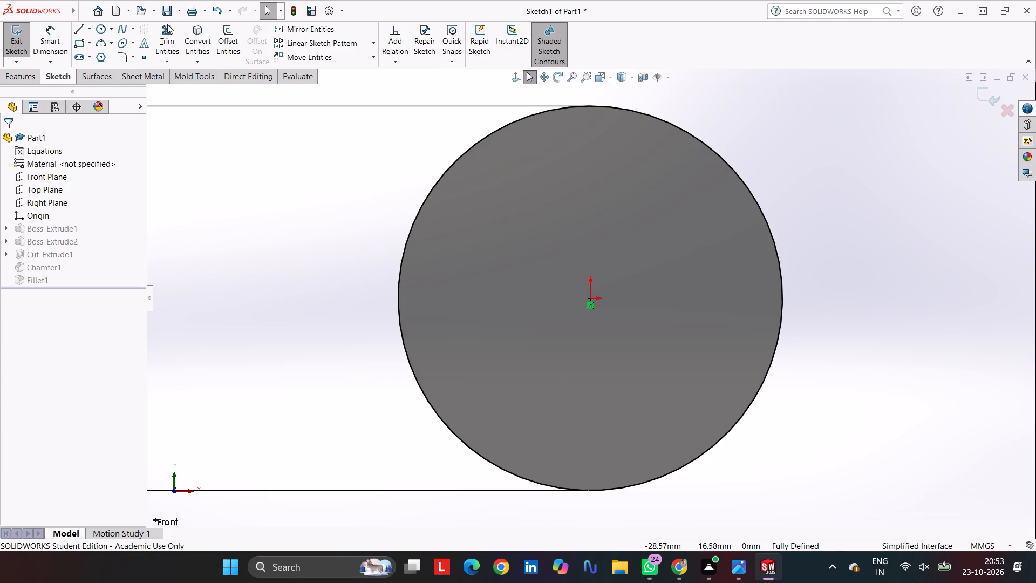
{"action": "scroll", "coordinate": [235, 194], "scroll_direction": "up", "scroll_amount": 3}
{"action": "double_click", "coordinate": [319, 286]}
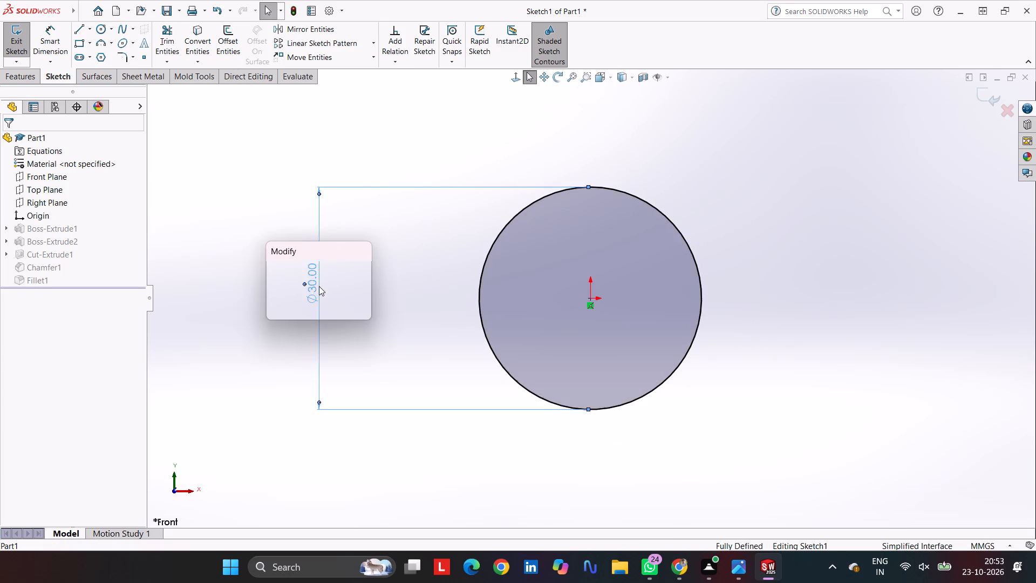
{"action": "type", "text": "24"}
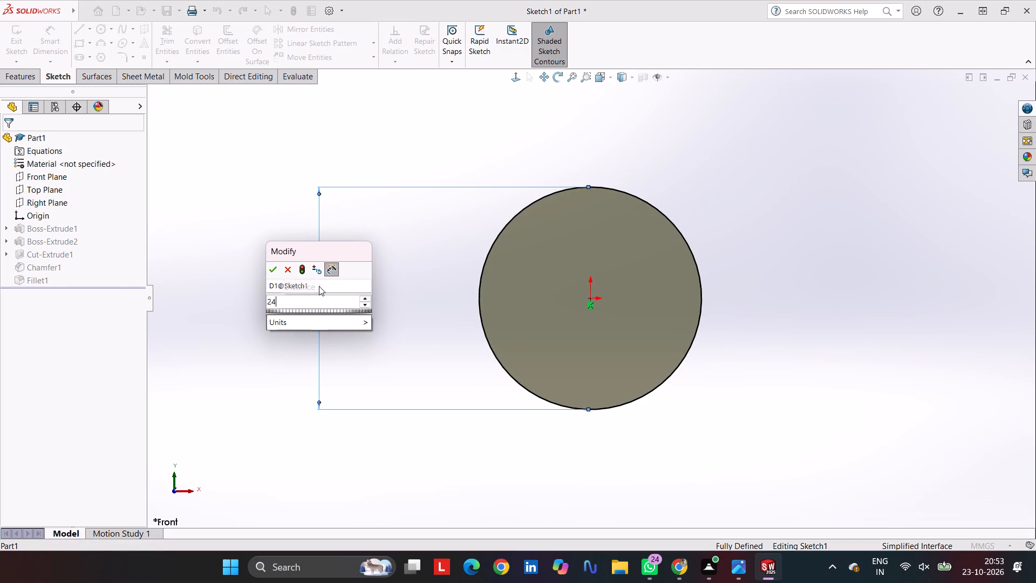
{"action": "key", "text": "Return"}
{"action": "key", "text": "Return"}
{"action": "left_click", "coordinate": [986, 99]}
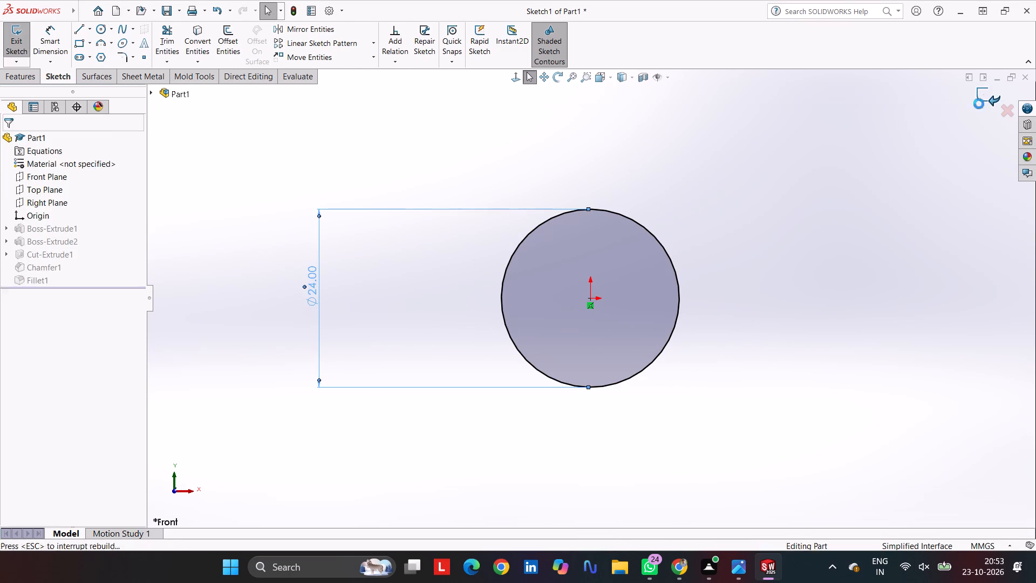
{"action": "left_click", "coordinate": [799, 233]}
Roll the model back to directly after the base cylinder's extrusion.
{"action": "middle_click_drag", "start_coordinate": [817, 247], "coordinate": [700, 351]}
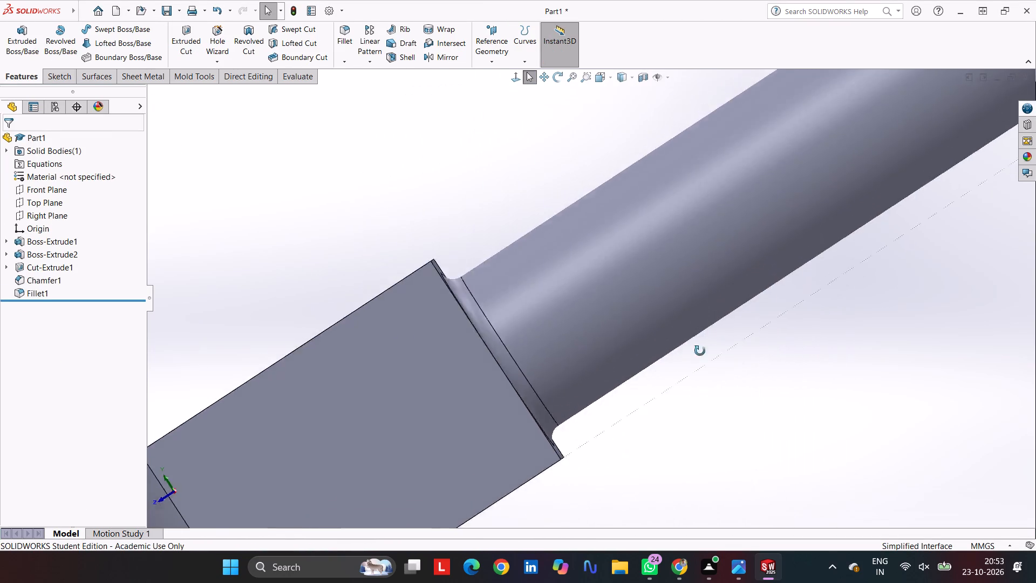
{"action": "middle_click_drag", "start_coordinate": [700, 351], "coordinate": [651, 375]}
{"action": "scroll", "coordinate": [649, 308], "scroll_direction": "up", "scroll_amount": 3}
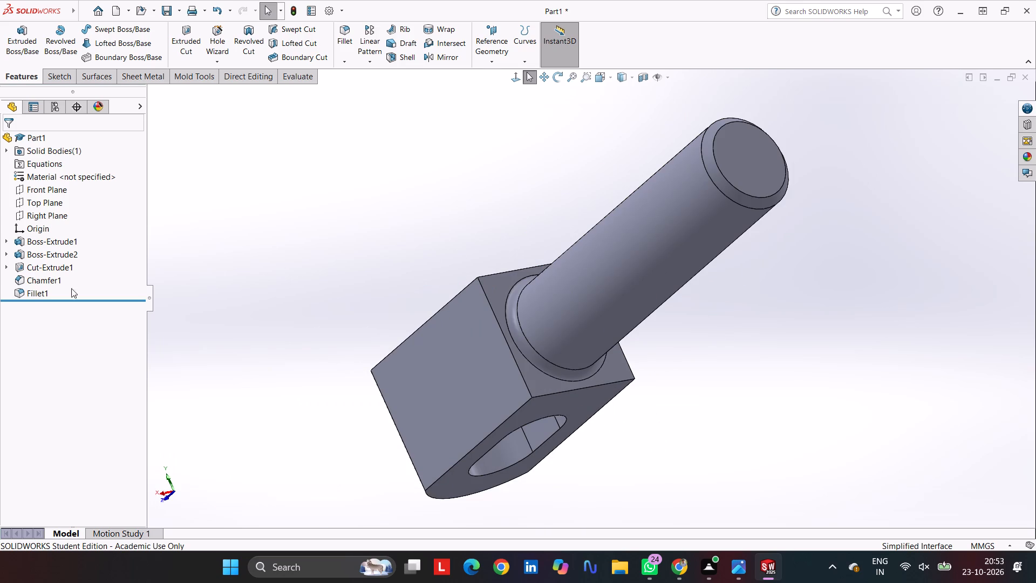
{"action": "left_click_drag", "start_coordinate": [72, 300], "coordinate": [94, 252]}
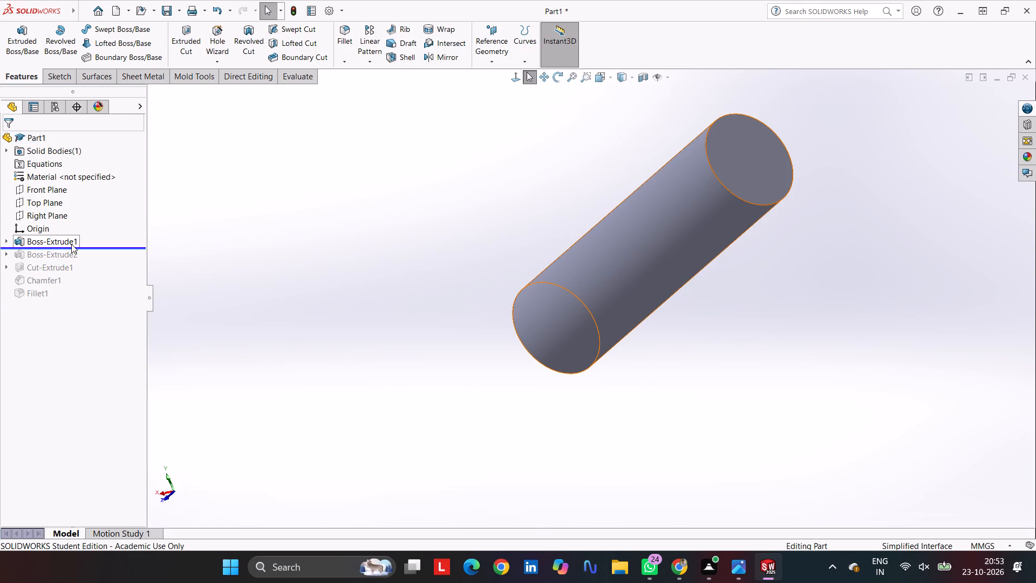
Sketch a circle about 37 mm in diameter, centred on the origin, on the cylinder's free end face.
{"action": "left_click", "coordinate": [45, 71]}
{"action": "left_click", "coordinate": [752, 170]}
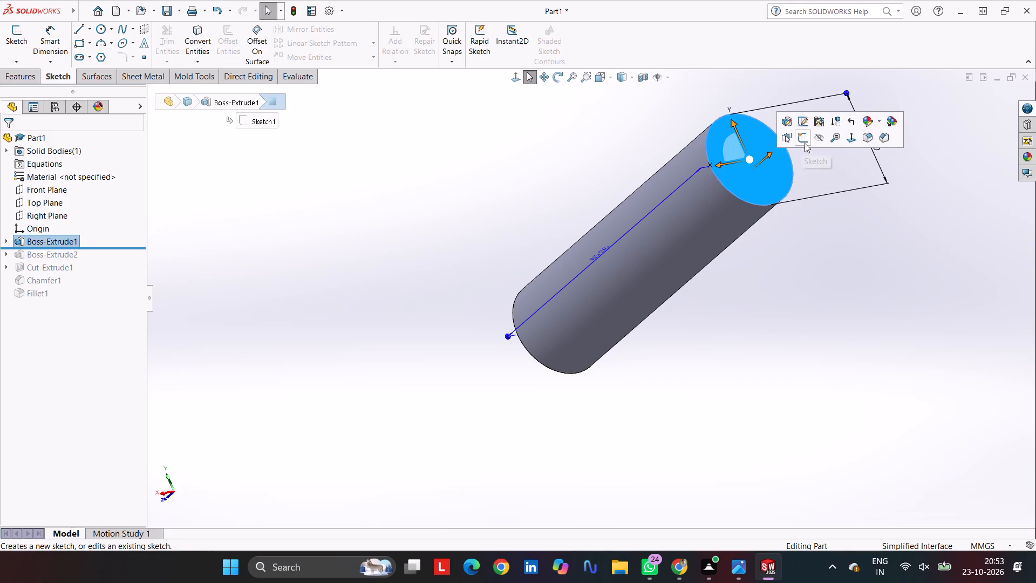
{"action": "left_click", "coordinate": [803, 139]}
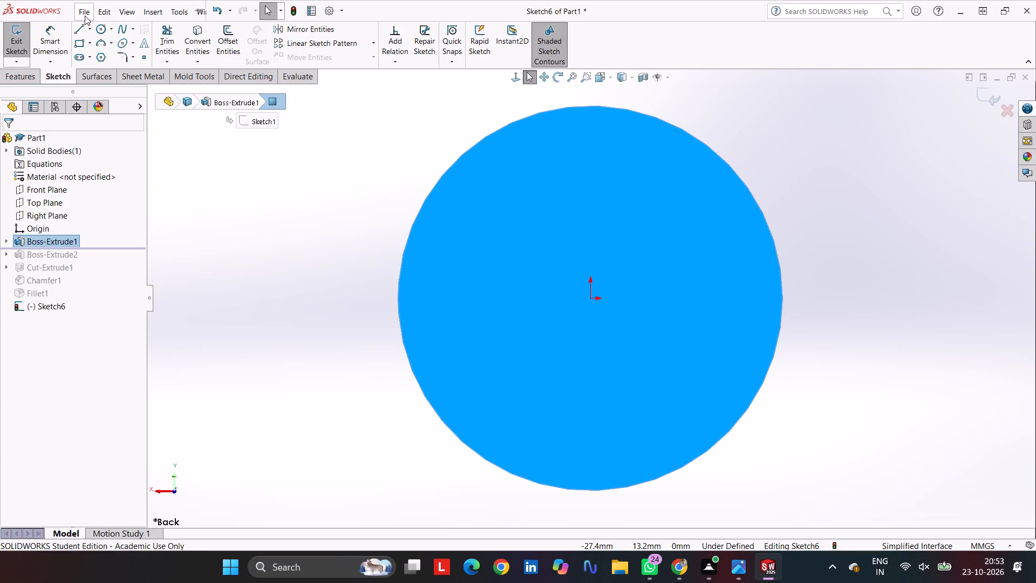
{"action": "left_click", "coordinate": [51, 31]}
{"action": "left_click", "coordinate": [100, 26]}
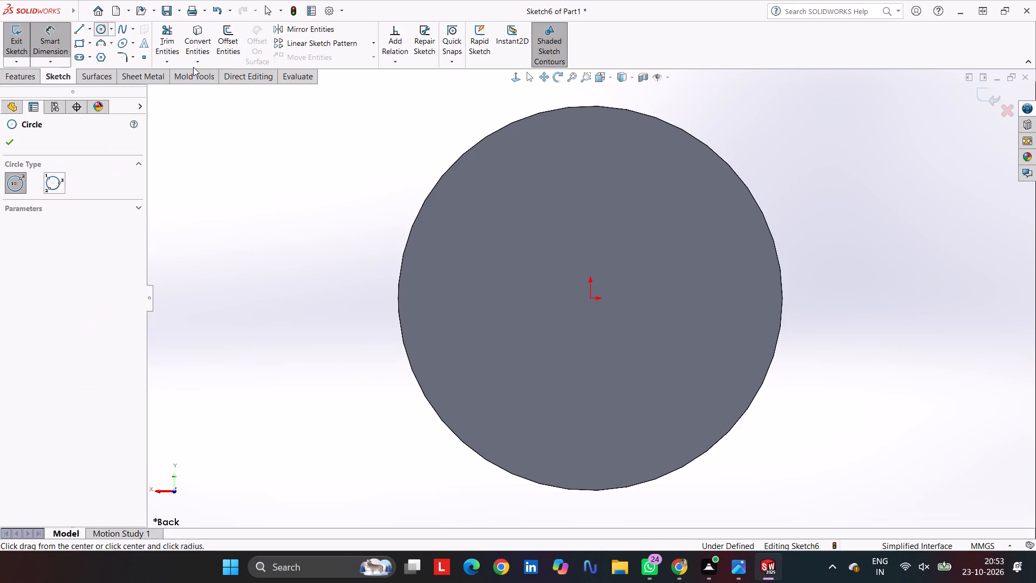
{"action": "left_click", "coordinate": [592, 301]}
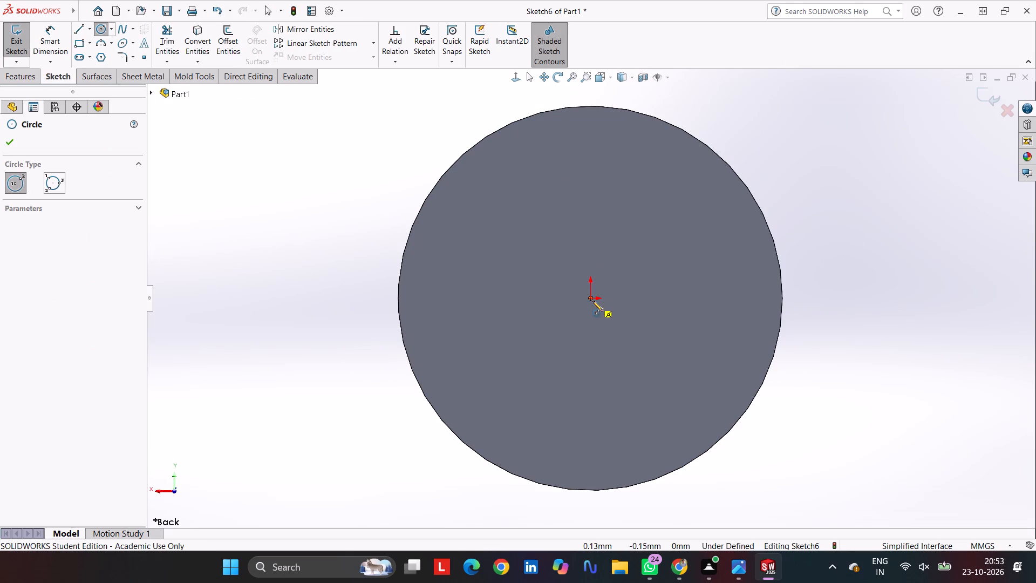
{"action": "left_click", "coordinate": [296, 250]}
Dimension the new circle to a 30 mm diameter.
{"action": "left_click", "coordinate": [51, 34]}
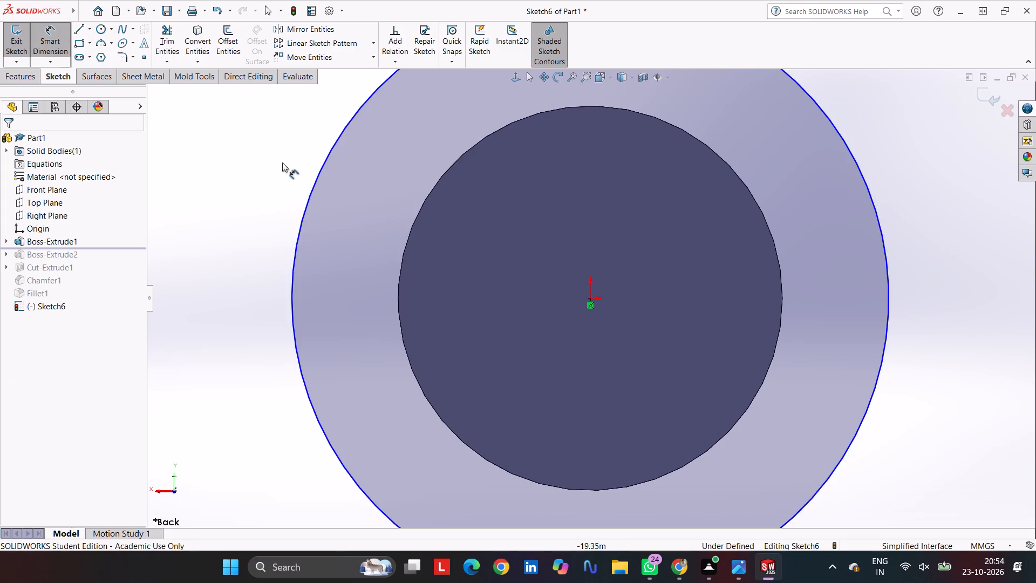
{"action": "left_click", "coordinate": [311, 198]}
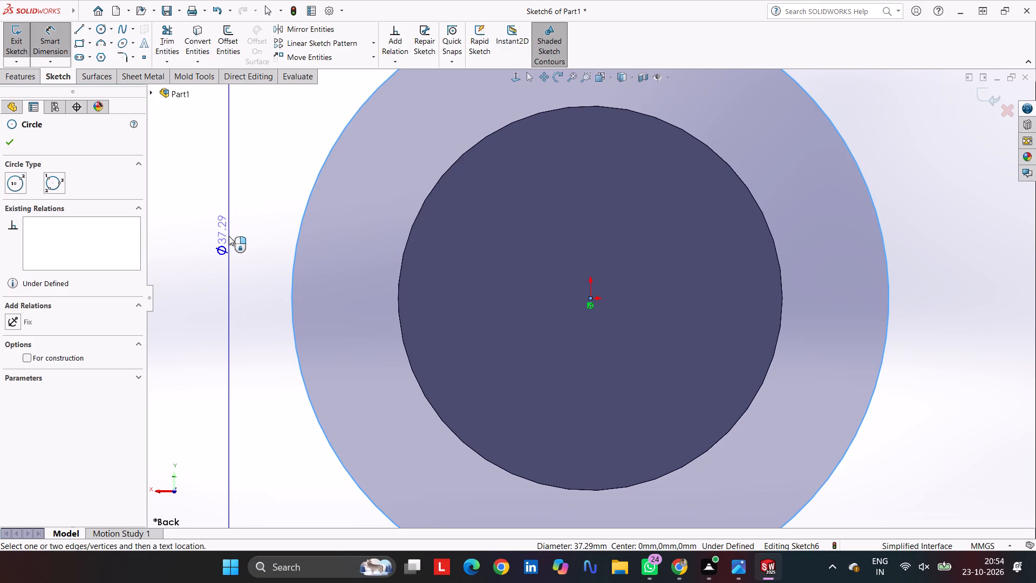
{"action": "left_click", "coordinate": [229, 236]}
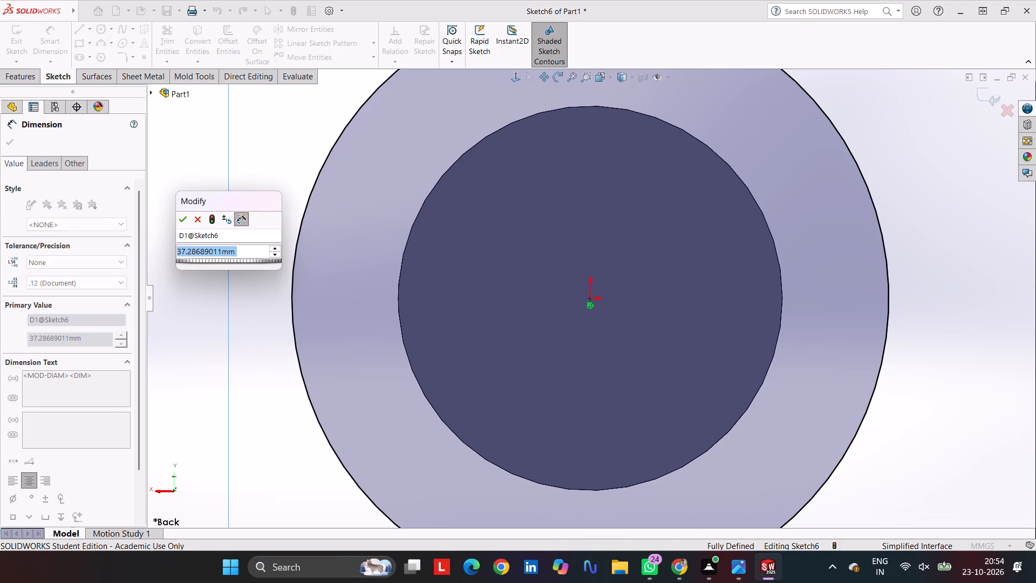
{"action": "type", "text": "30"}
{"action": "key", "text": "Return"}
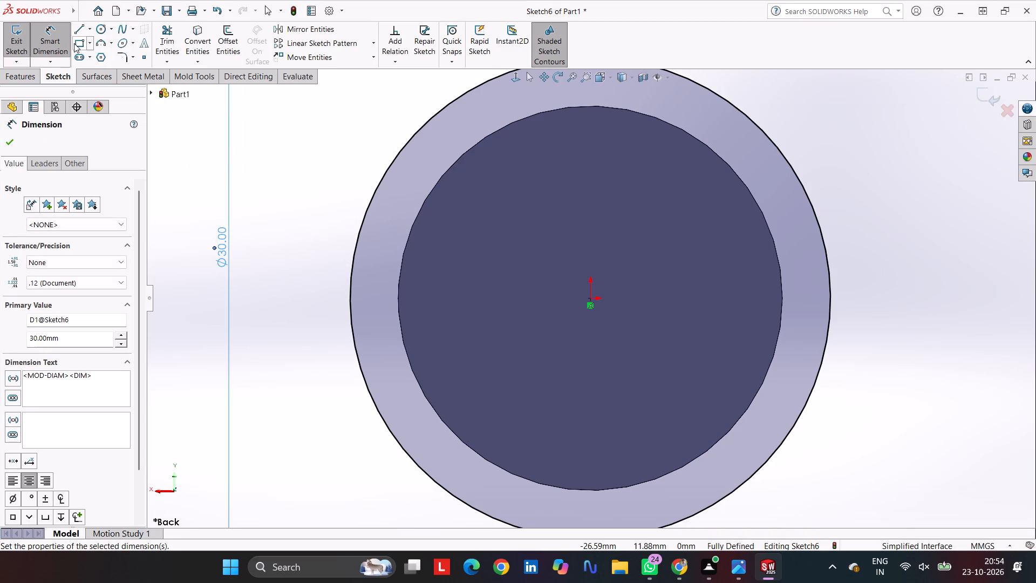
Extrude the 30 mm circle 75 mm with the Blind end condition, reversed back along the cylinder and merged with it.
{"action": "left_click", "coordinate": [12, 77]}
{"action": "left_click", "coordinate": [18, 43]}
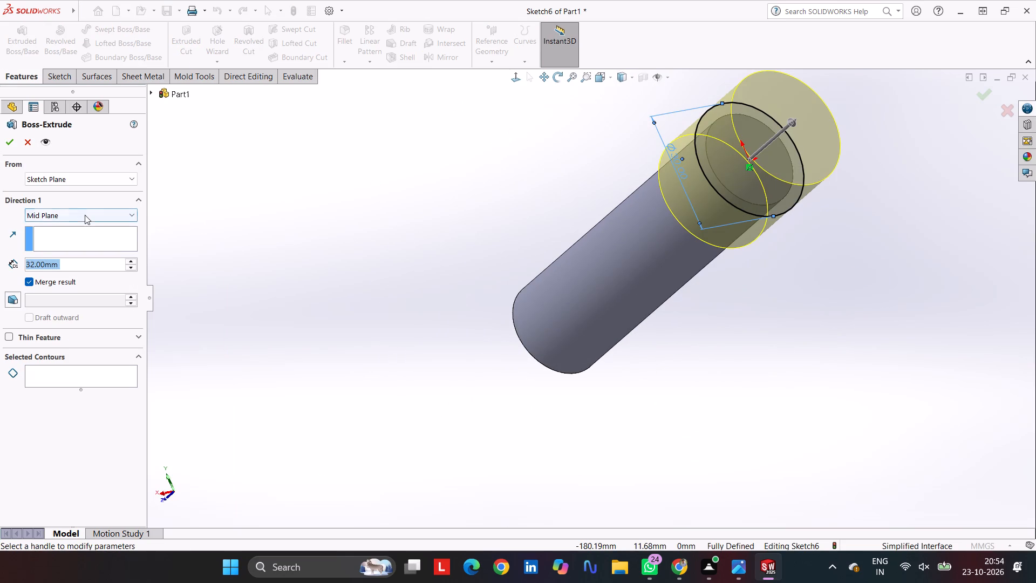
{"action": "left_click", "coordinate": [85, 215]}
{"action": "left_click", "coordinate": [78, 223]}
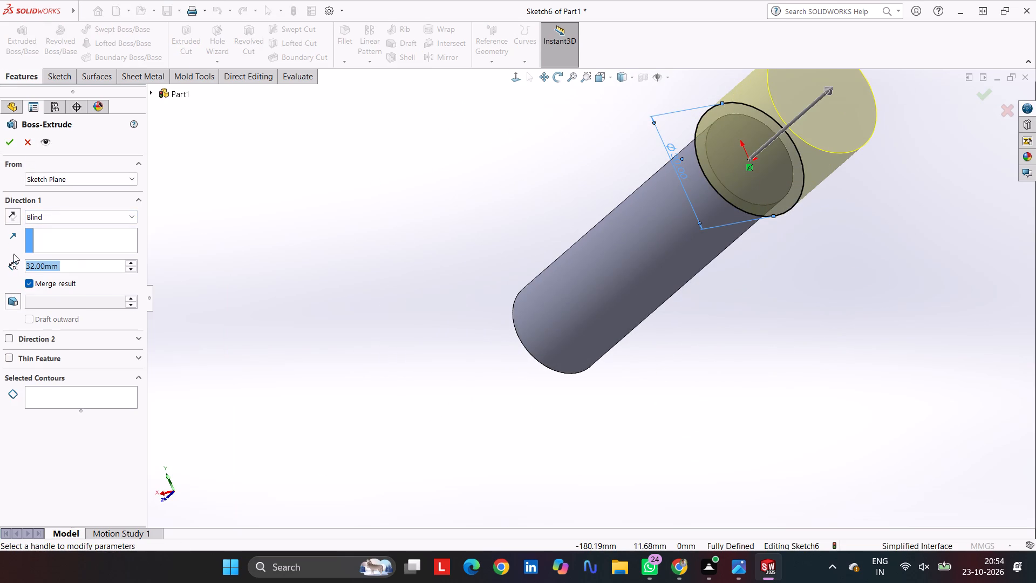
{"action": "left_click", "coordinate": [11, 218]}
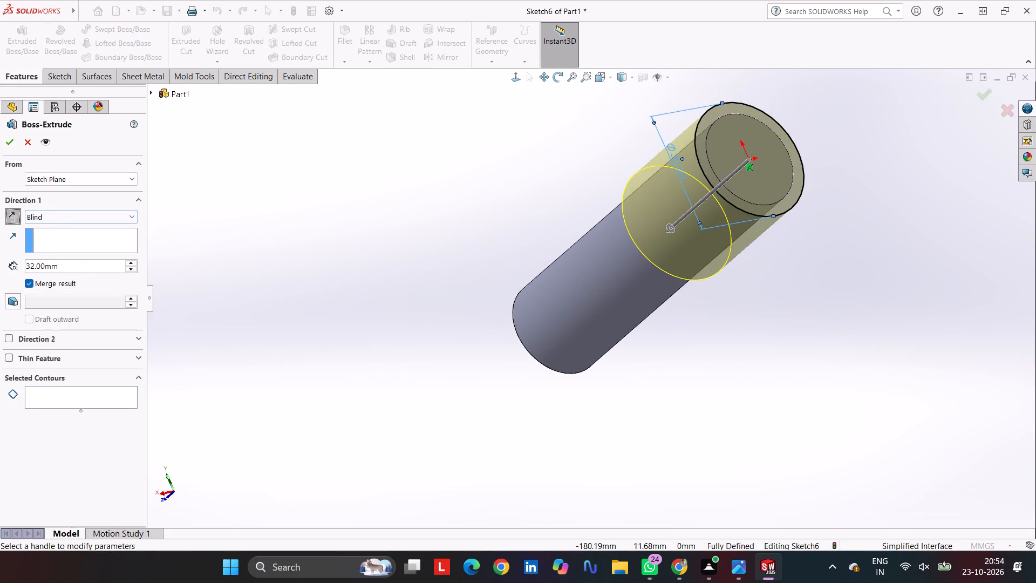
{"action": "left_click_drag", "start_coordinate": [79, 264], "coordinate": [3, 276]}
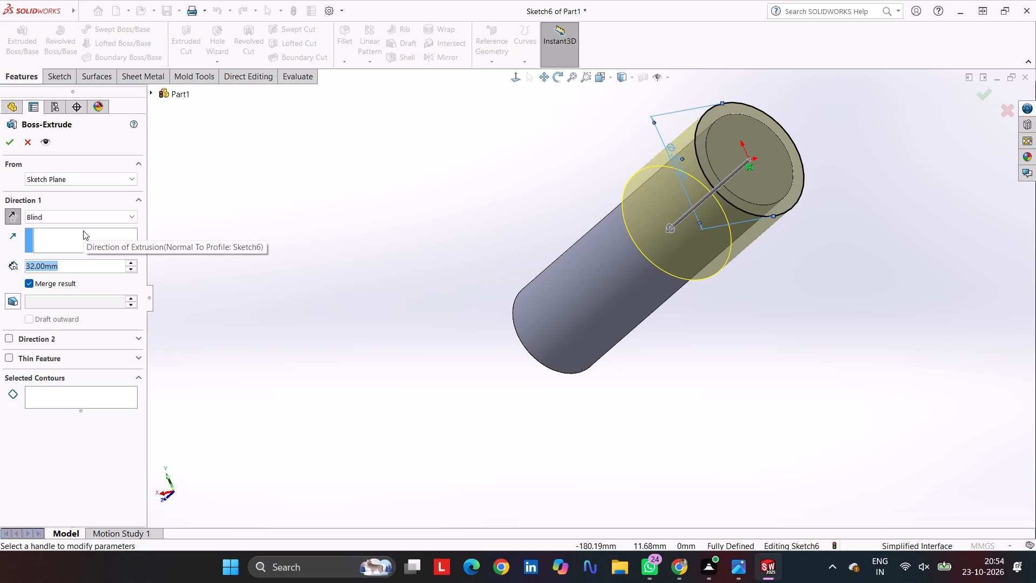
{"action": "type", "text": "75"}
{"action": "key", "text": "Return"}
{"action": "key", "text": "Return"}
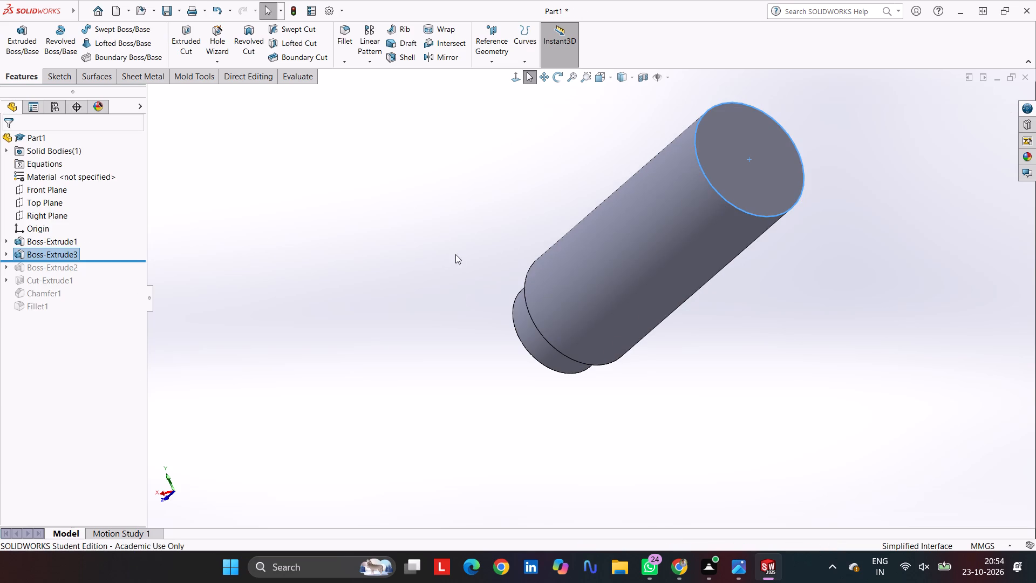
{"action": "left_click", "coordinate": [529, 238]}
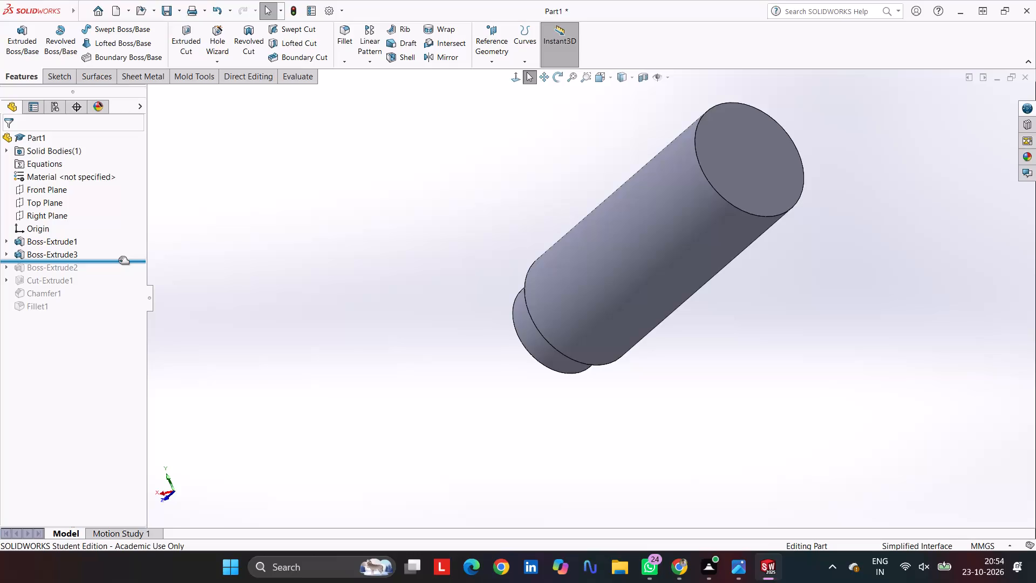
Roll the model forward to the end of the feature tree.
{"action": "left_click_drag", "start_coordinate": [119, 261], "coordinate": [115, 342]}
{"action": "left_click", "coordinate": [328, 225]}
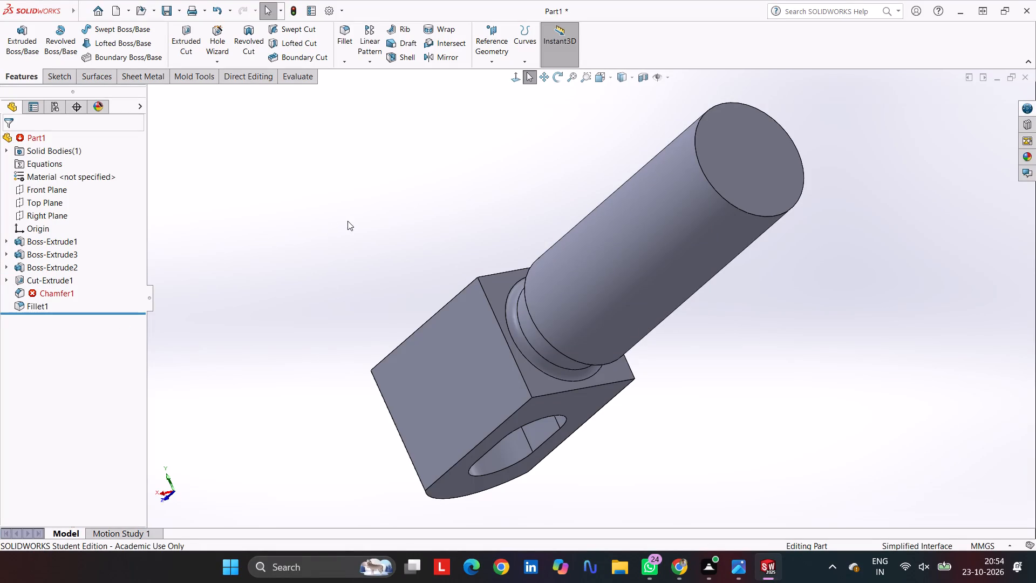
Delete the failed chamfer feature from the feature tree.
{"action": "left_click", "coordinate": [59, 291]}
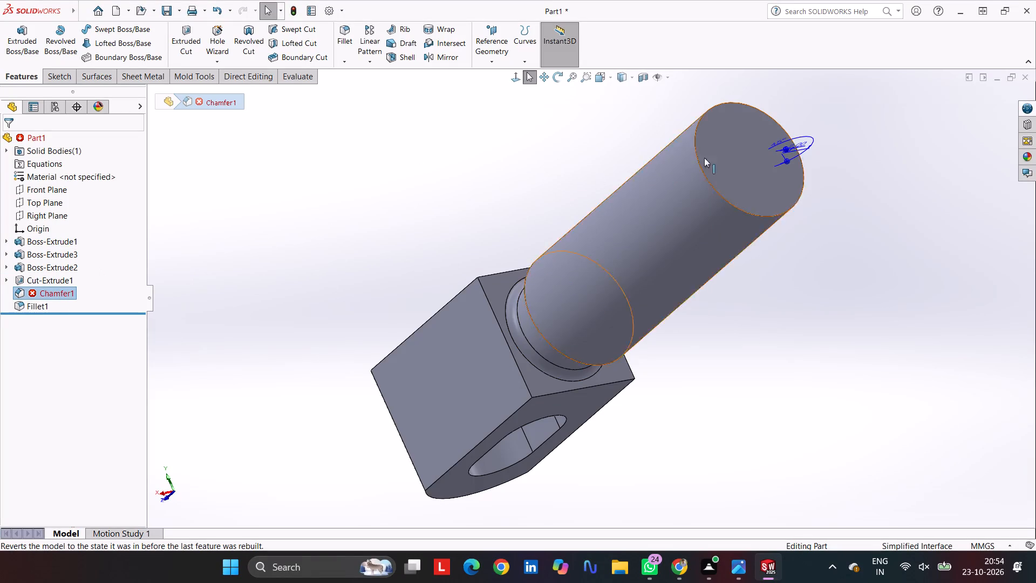
{"action": "right_click", "coordinate": [57, 289]}
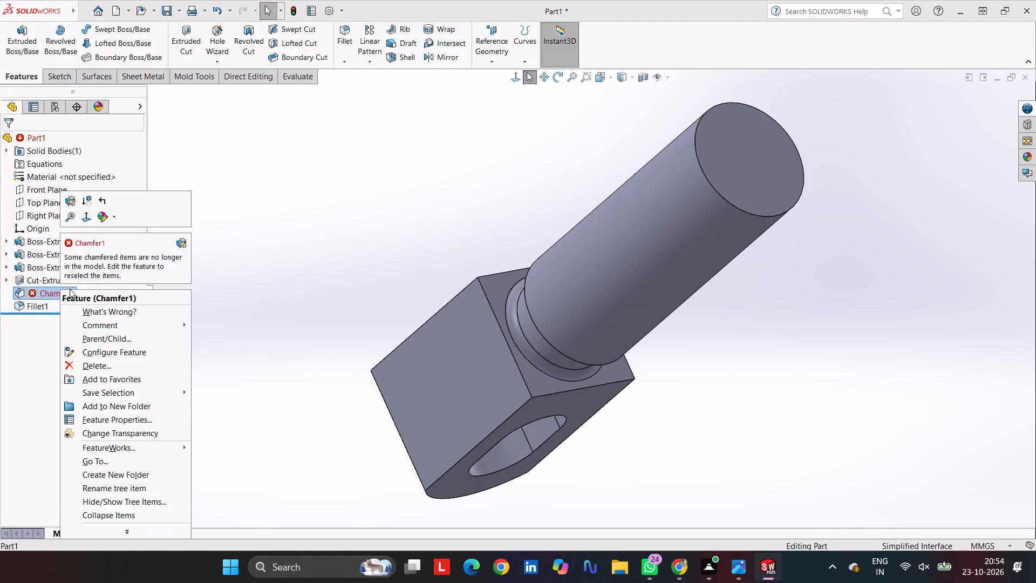
{"action": "left_click", "coordinate": [125, 361]}
{"action": "left_click", "coordinate": [610, 210]}
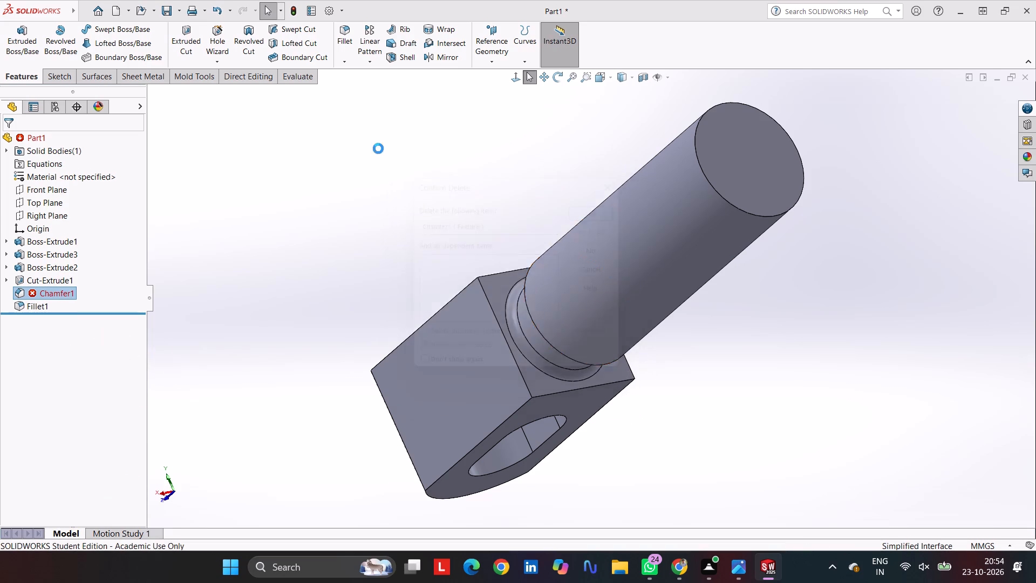
{"action": "left_click", "coordinate": [377, 148]}
Chamfer the circular edge at the shaft's free end with a 2 mm distance and a 45° angle.
{"action": "middle_click_drag", "start_coordinate": [453, 150], "coordinate": [430, 251]}
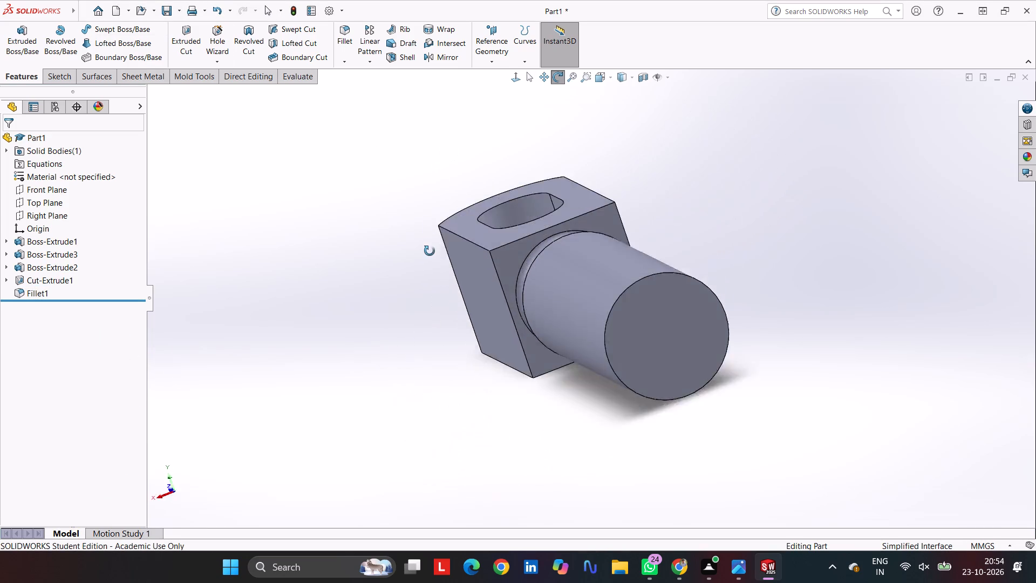
{"action": "middle_click_drag", "start_coordinate": [430, 251], "coordinate": [399, 181]}
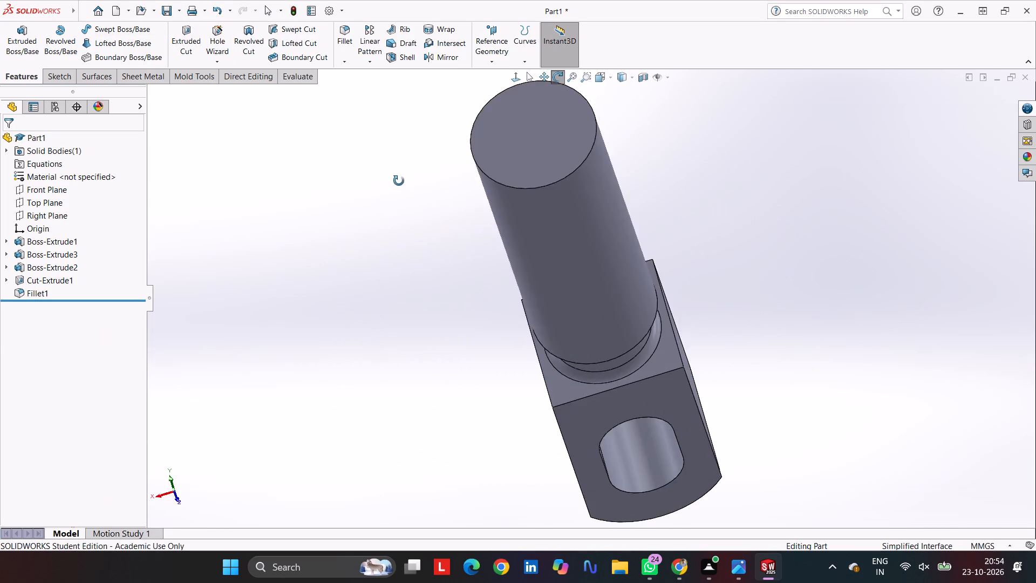
{"action": "middle_click_drag", "start_coordinate": [399, 181], "coordinate": [446, 204]}
{"action": "left_click", "coordinate": [341, 60]}
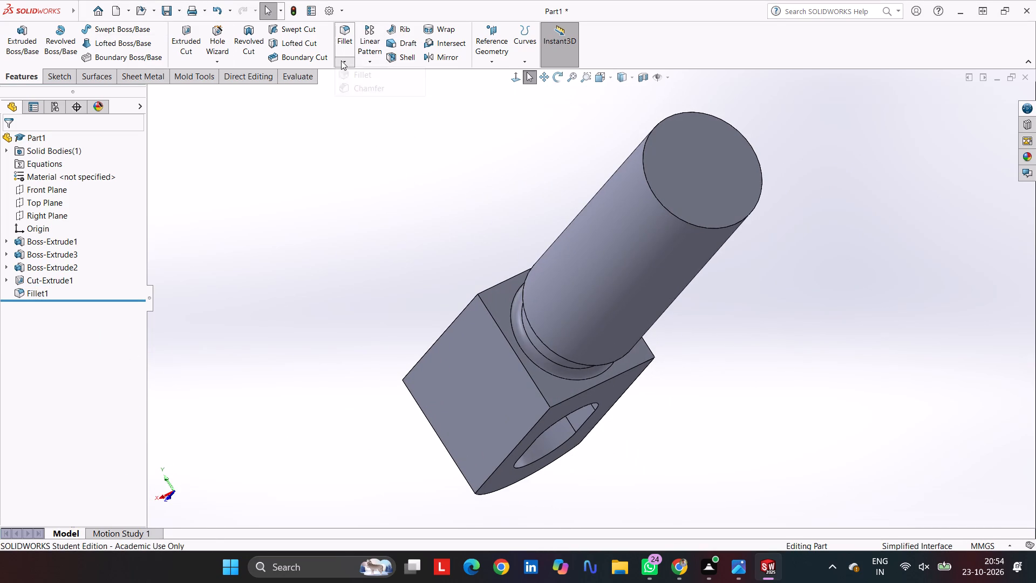
{"action": "left_click", "coordinate": [363, 91]}
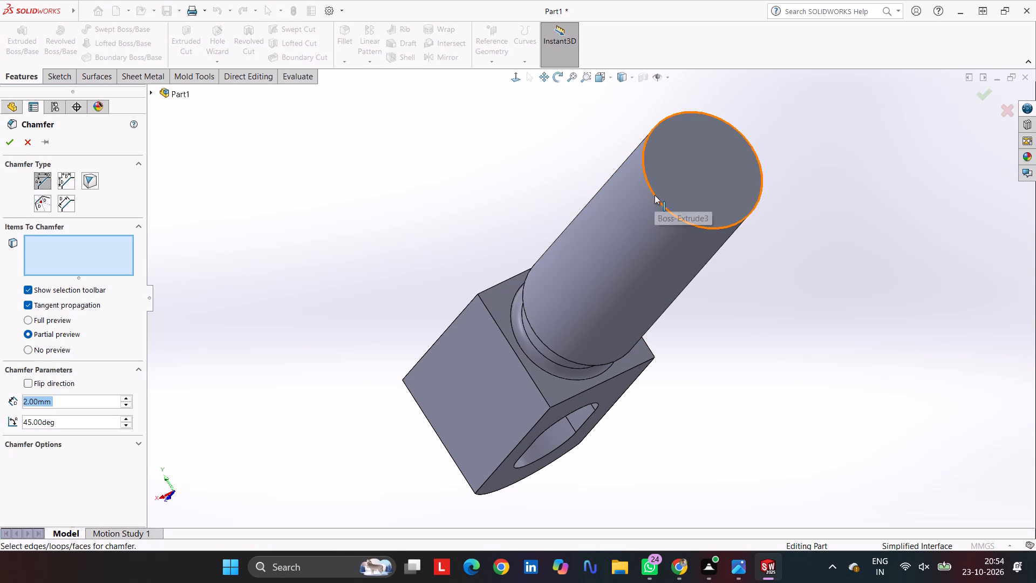
{"action": "left_click", "coordinate": [655, 195]}
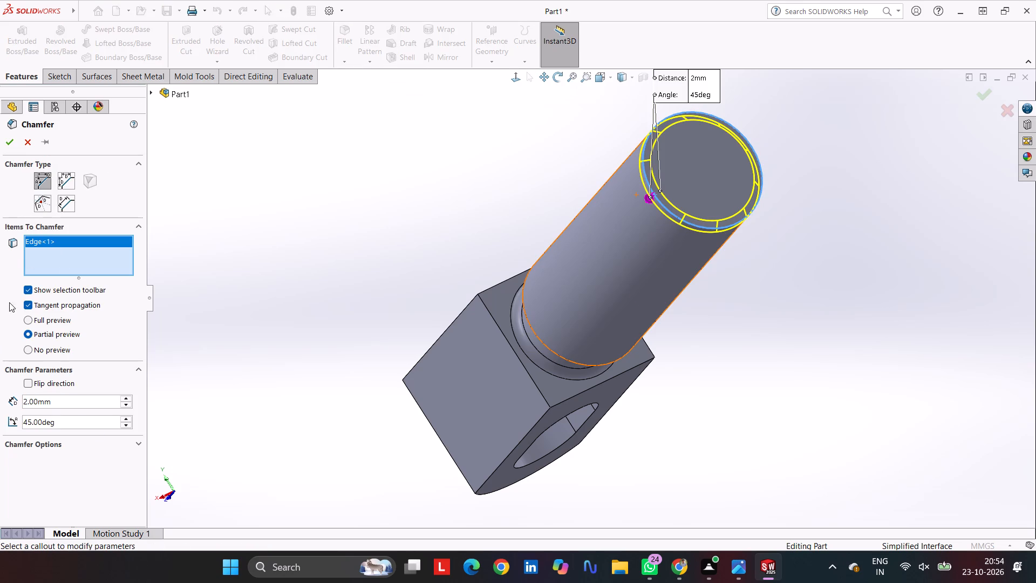
{"action": "left_click", "coordinate": [0, 146]}
{"action": "left_click", "coordinate": [6, 145]}
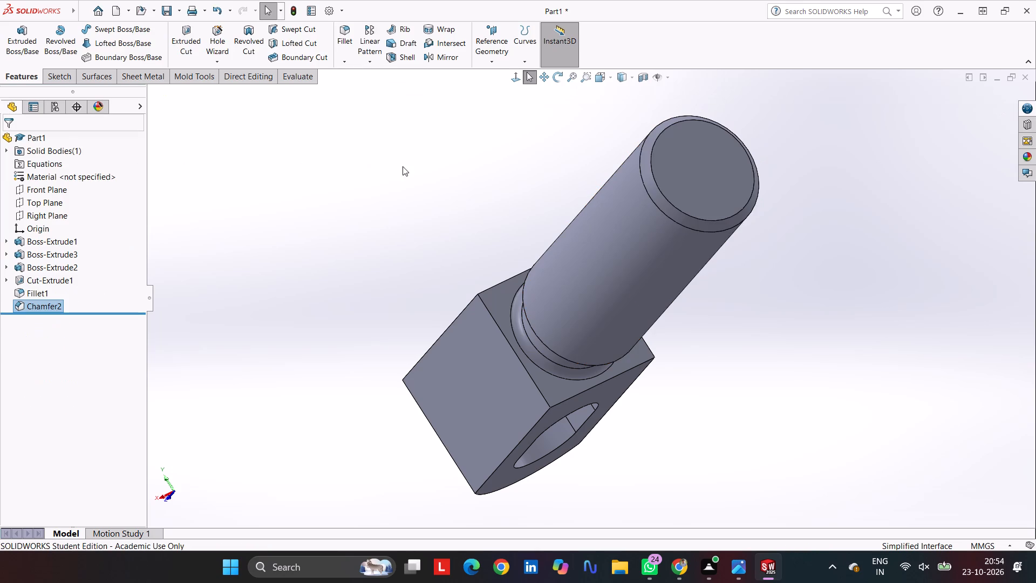
{"action": "left_click", "coordinate": [437, 164]}
Examine the slotted block and chamfered shaft from several angles, ending in the isometric view.
{"action": "scroll", "coordinate": [472, 241], "scroll_direction": "up", "scroll_amount": 1}
{"action": "middle_click_drag", "start_coordinate": [472, 241], "coordinate": [594, 347]}
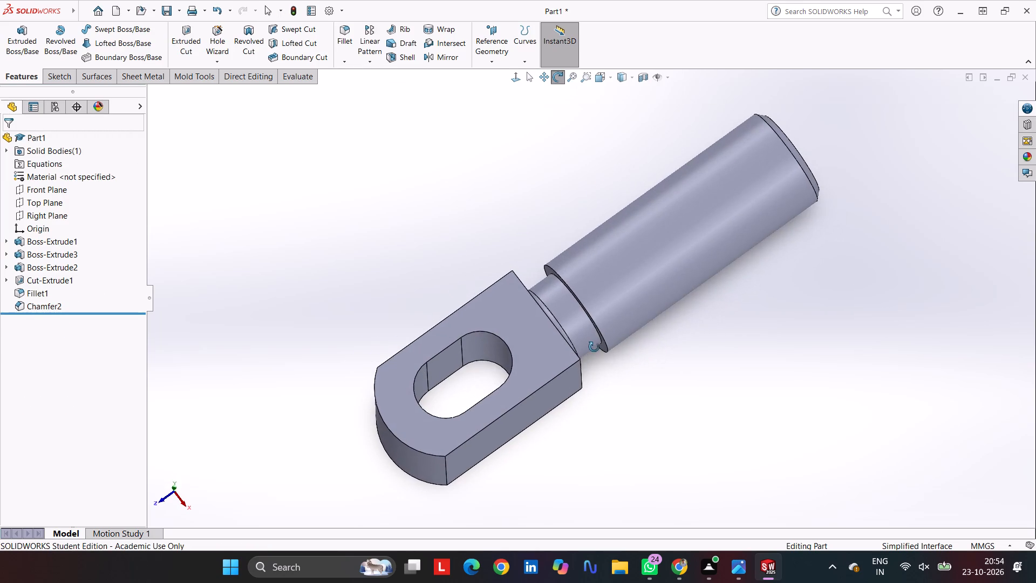
{"action": "middle_click_drag", "start_coordinate": [594, 347], "coordinate": [577, 337]}
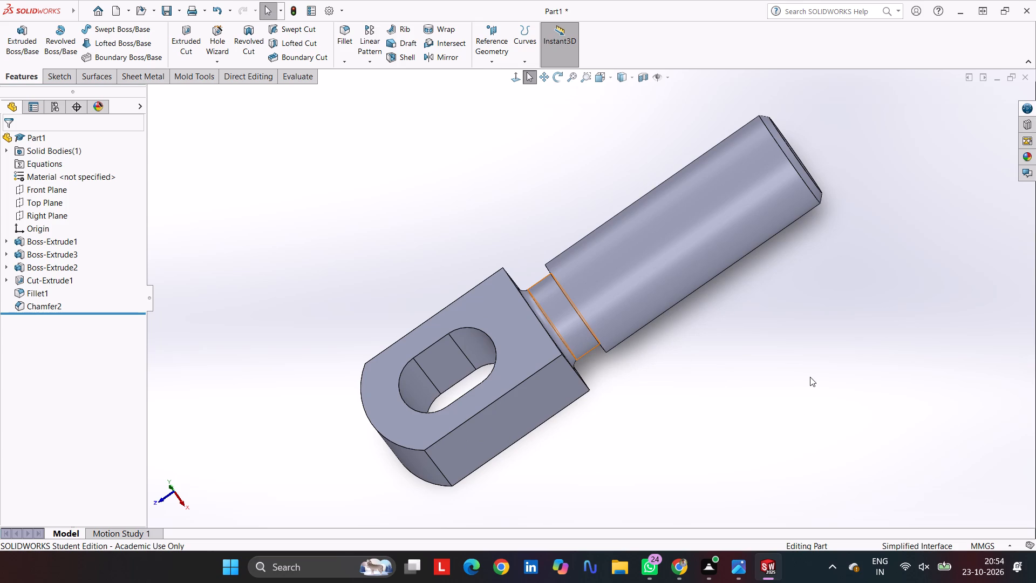
{"action": "scroll", "coordinate": [844, 377], "scroll_direction": "up", "scroll_amount": 5}
{"action": "scroll", "coordinate": [812, 329], "scroll_direction": "down", "scroll_amount": 2}
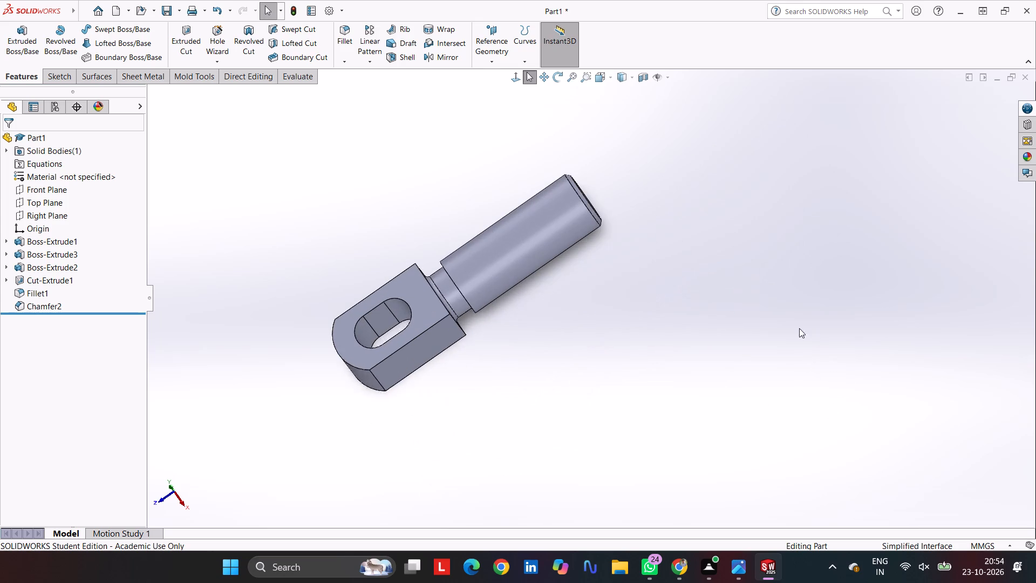
{"action": "scroll", "coordinate": [799, 328], "scroll_direction": "down", "scroll_amount": 1}
{"action": "key", "text": "ctrl+7"}
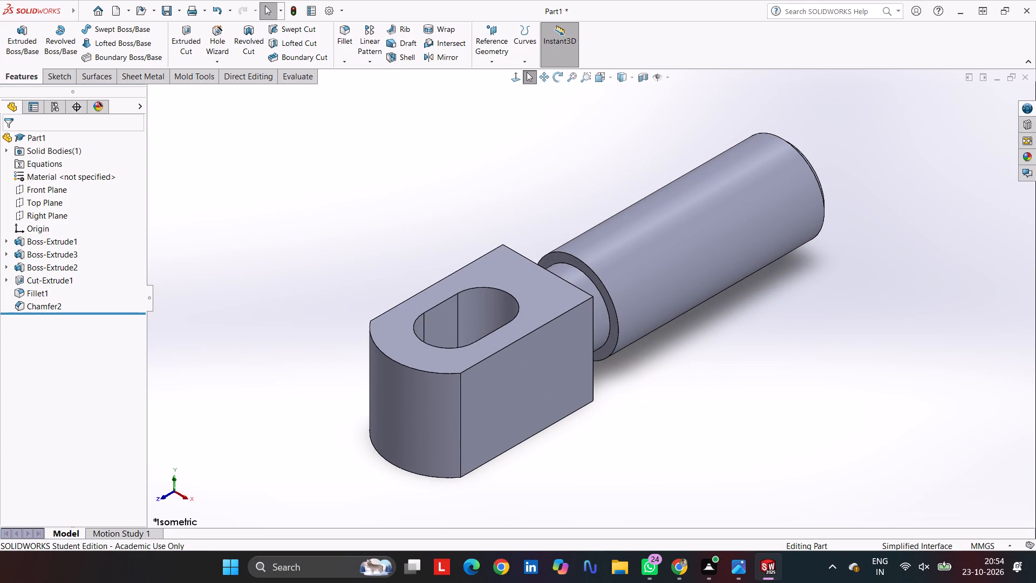
Apply the polished brass metal appearance to the entire body.
{"action": "left_click", "coordinate": [1028, 159]}
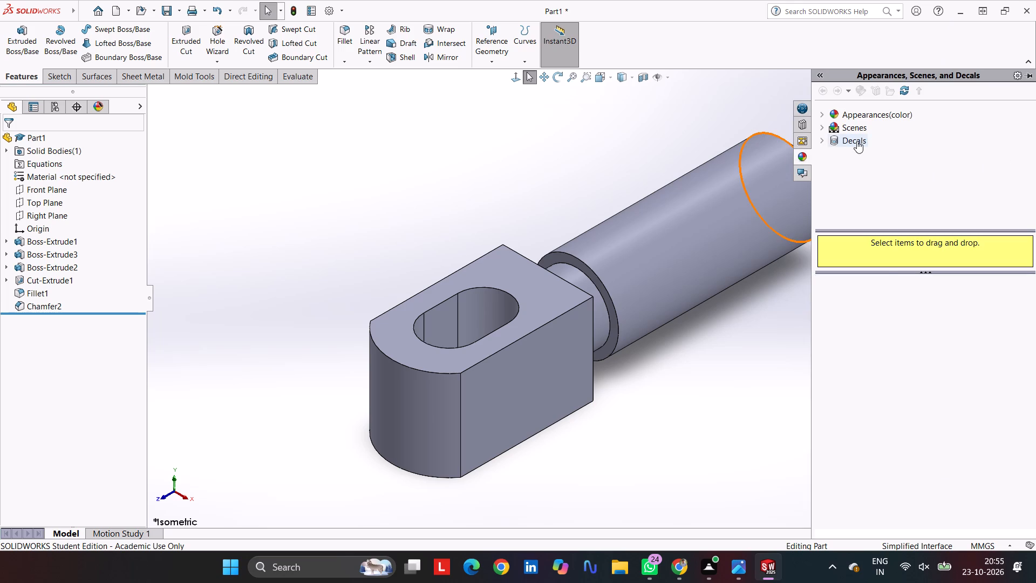
{"action": "left_click", "coordinate": [862, 116]}
{"action": "left_click", "coordinate": [840, 131]}
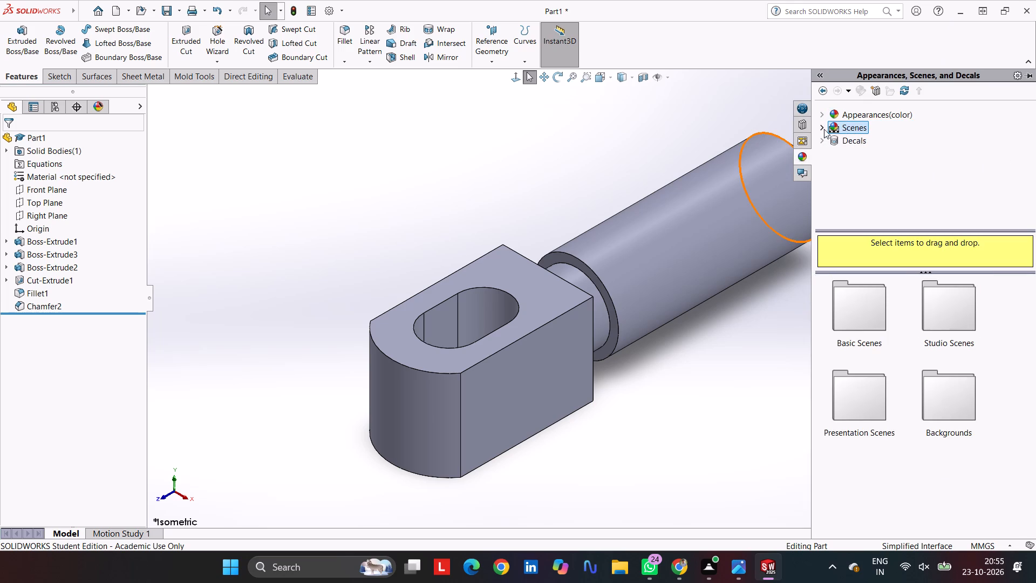
{"action": "left_click", "coordinate": [824, 111]}
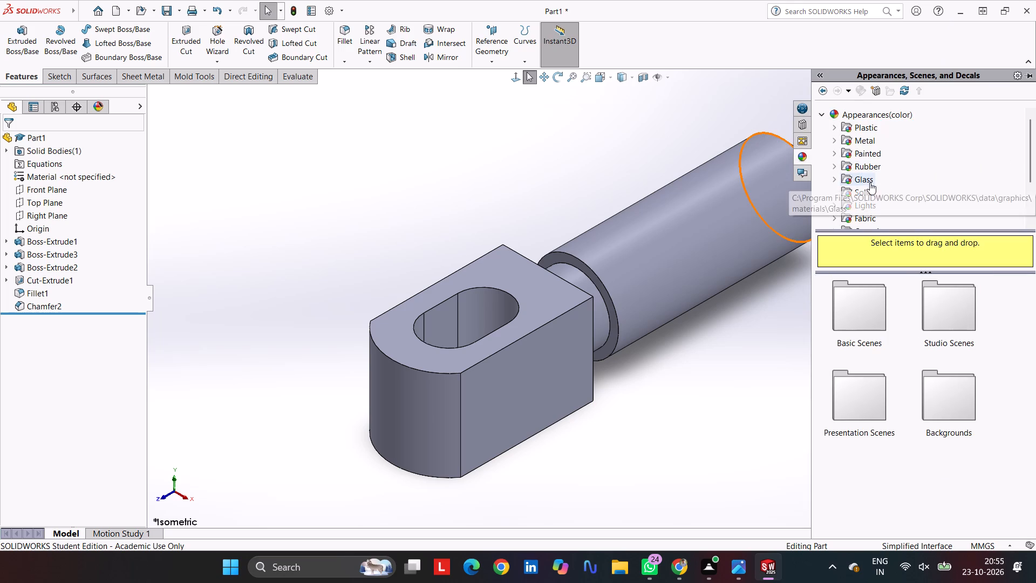
{"action": "left_click", "coordinate": [867, 143]}
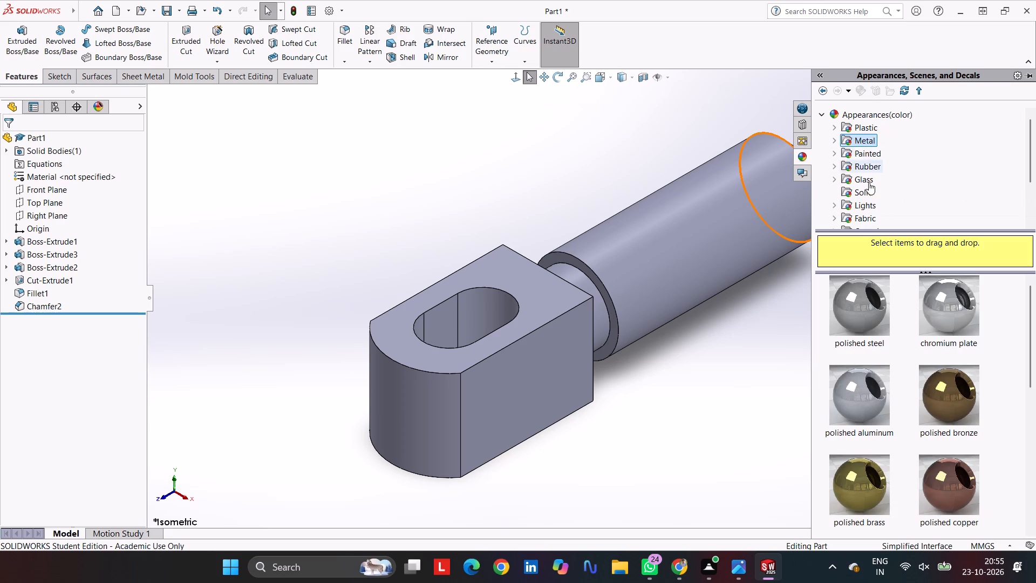
{"action": "left_click_drag", "start_coordinate": [865, 476], "coordinate": [733, 240]}
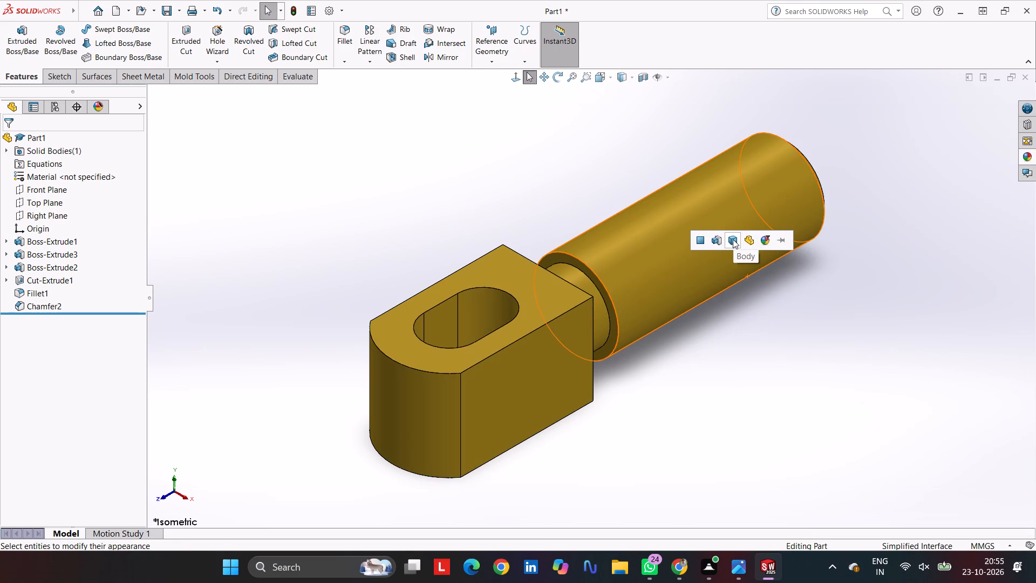
{"action": "left_click", "coordinate": [733, 239]}
{"action": "left_click", "coordinate": [558, 175]}
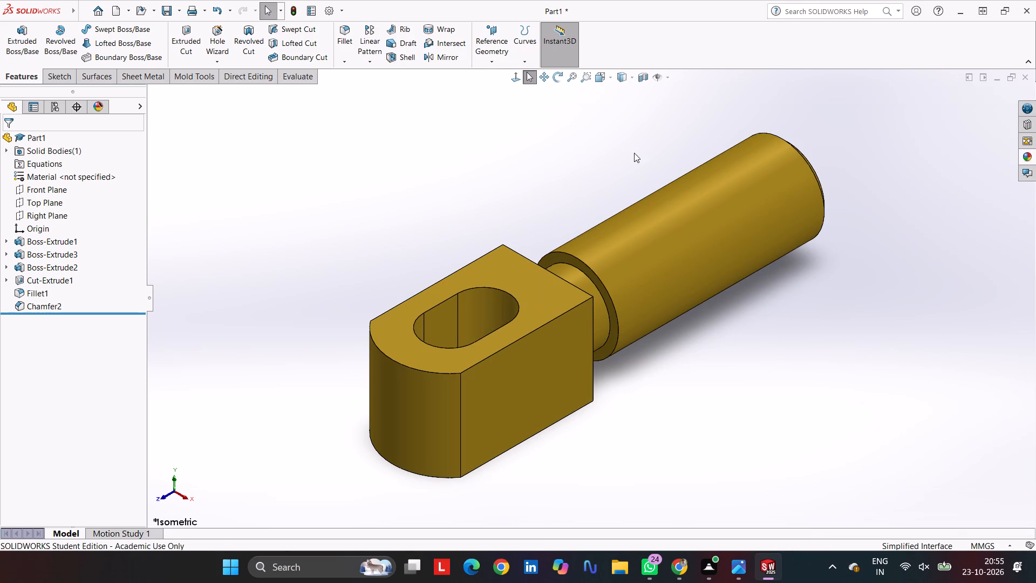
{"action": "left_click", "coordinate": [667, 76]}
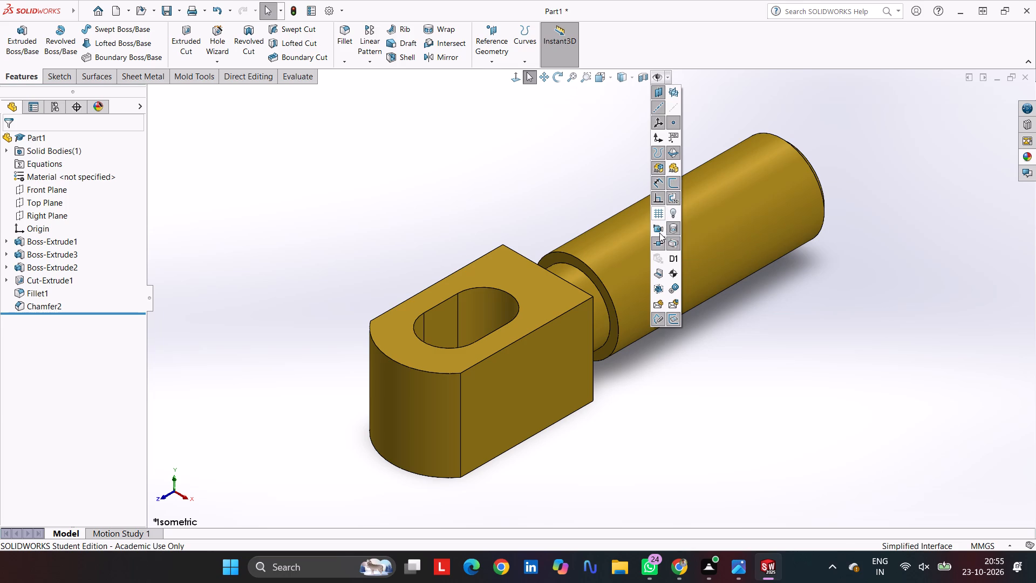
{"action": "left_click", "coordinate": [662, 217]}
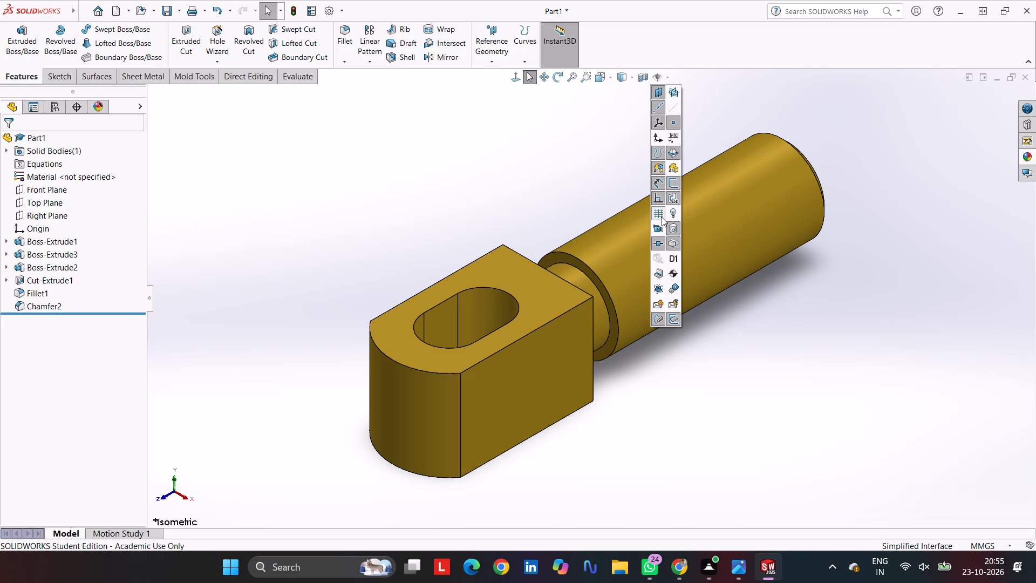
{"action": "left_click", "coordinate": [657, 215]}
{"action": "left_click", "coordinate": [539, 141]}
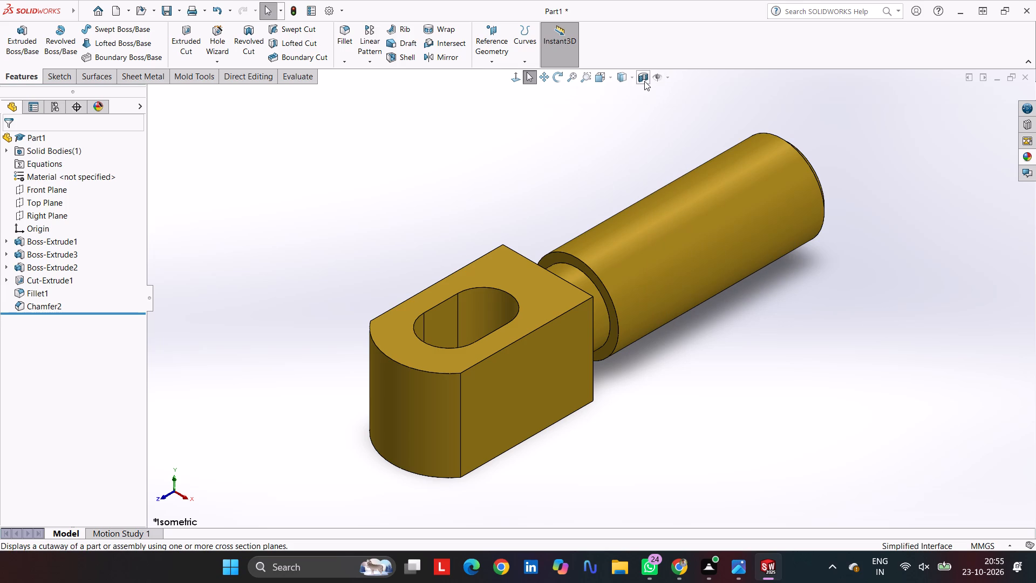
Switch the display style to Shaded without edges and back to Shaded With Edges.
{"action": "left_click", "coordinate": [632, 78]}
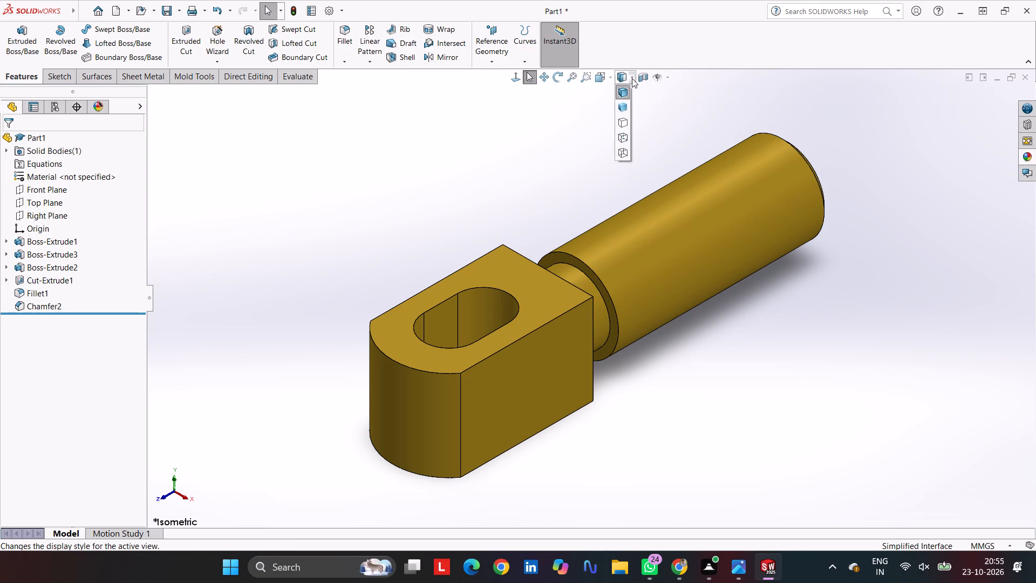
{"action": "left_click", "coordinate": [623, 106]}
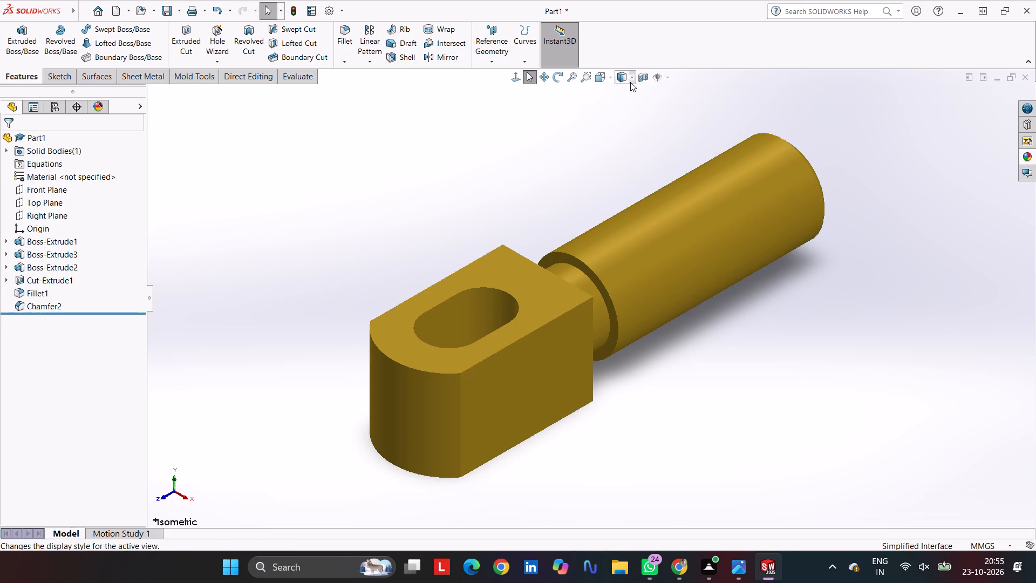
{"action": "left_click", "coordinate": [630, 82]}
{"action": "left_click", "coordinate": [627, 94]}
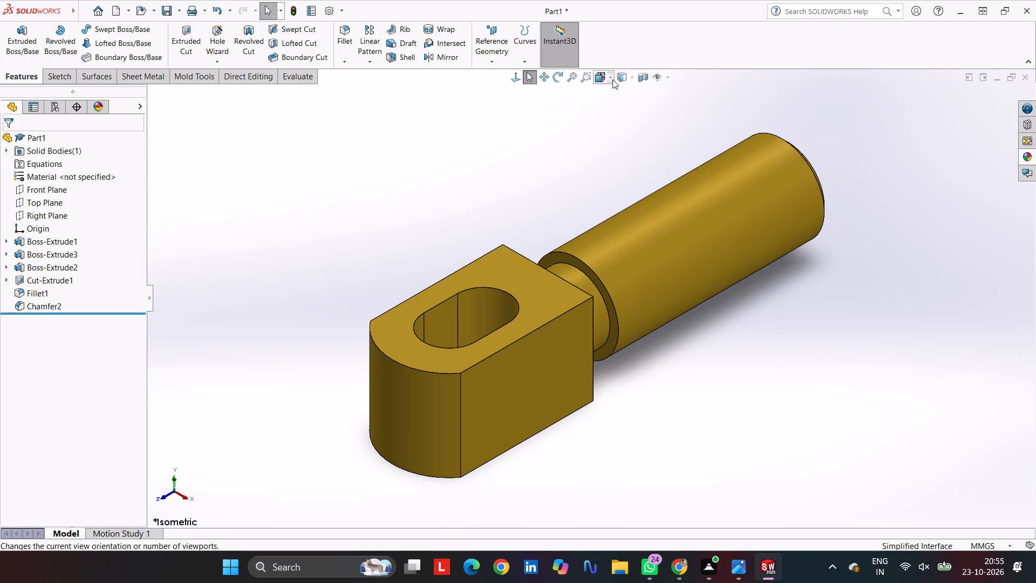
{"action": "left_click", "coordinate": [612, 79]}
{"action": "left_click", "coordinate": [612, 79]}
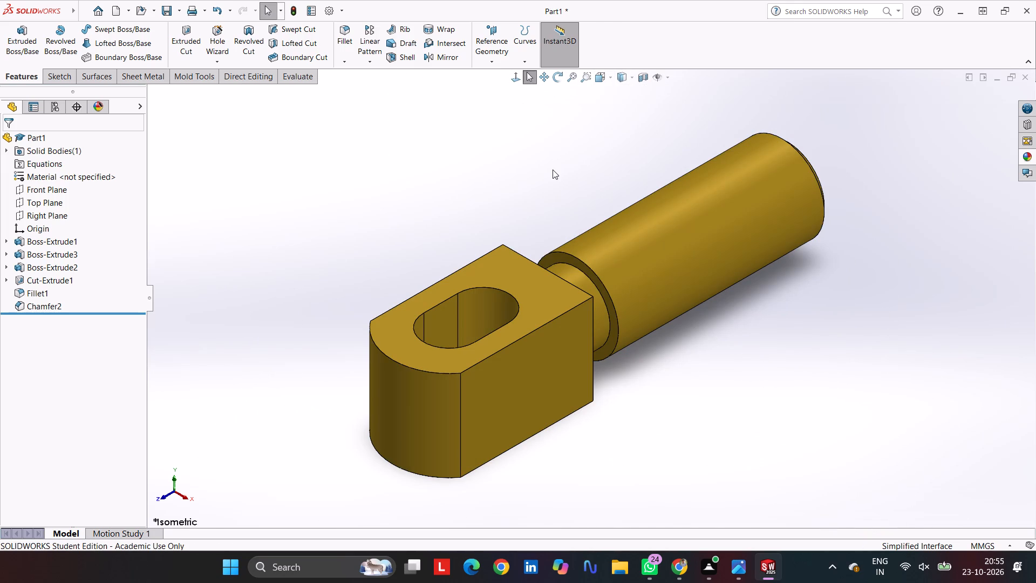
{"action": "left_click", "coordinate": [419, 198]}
Start saving the part, create a folder named Clevis Mount SolidWorks Assembly inside PROJECT, and open it as the save location.
{"action": "key", "text": "ctrl+s"}
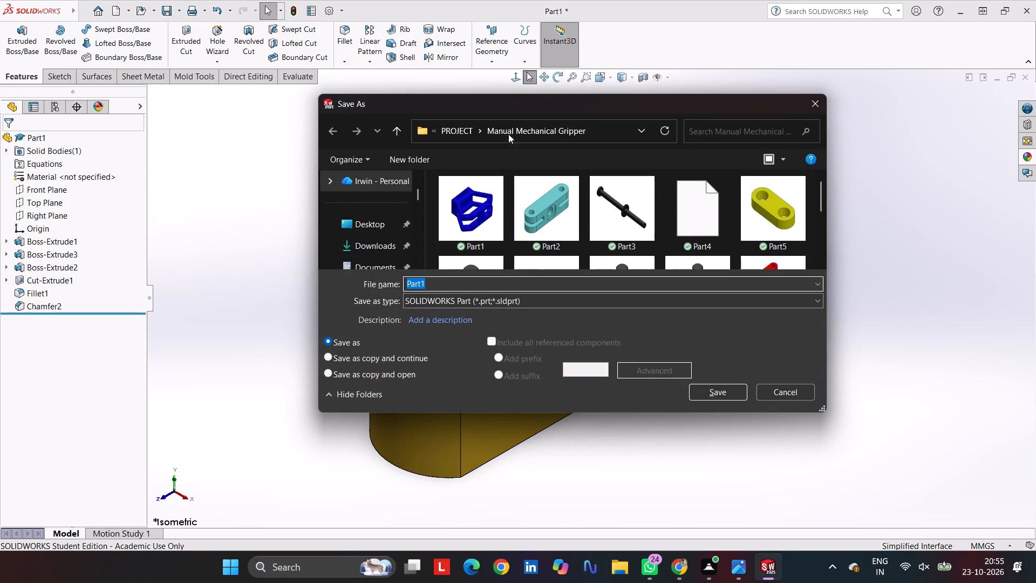
{"action": "left_click", "coordinate": [465, 129]}
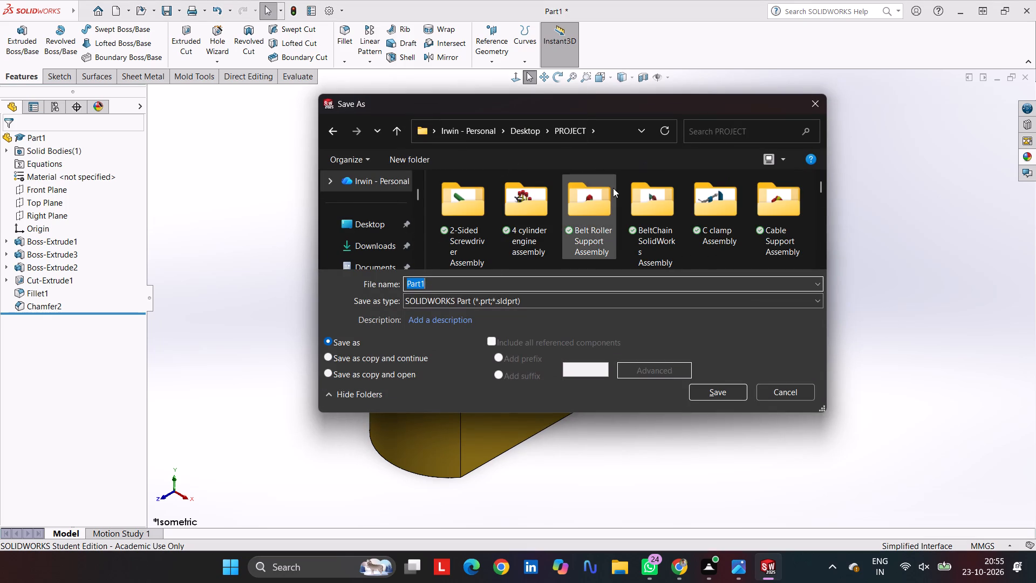
{"action": "right_click", "coordinate": [620, 181]}
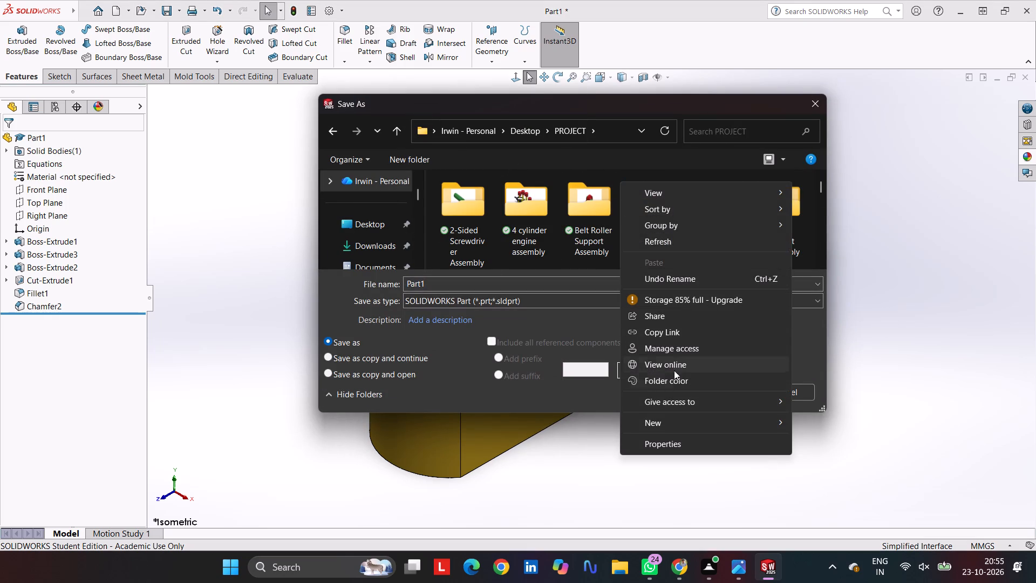
{"action": "left_click", "coordinate": [686, 425]}
{"action": "left_click", "coordinate": [870, 273]}
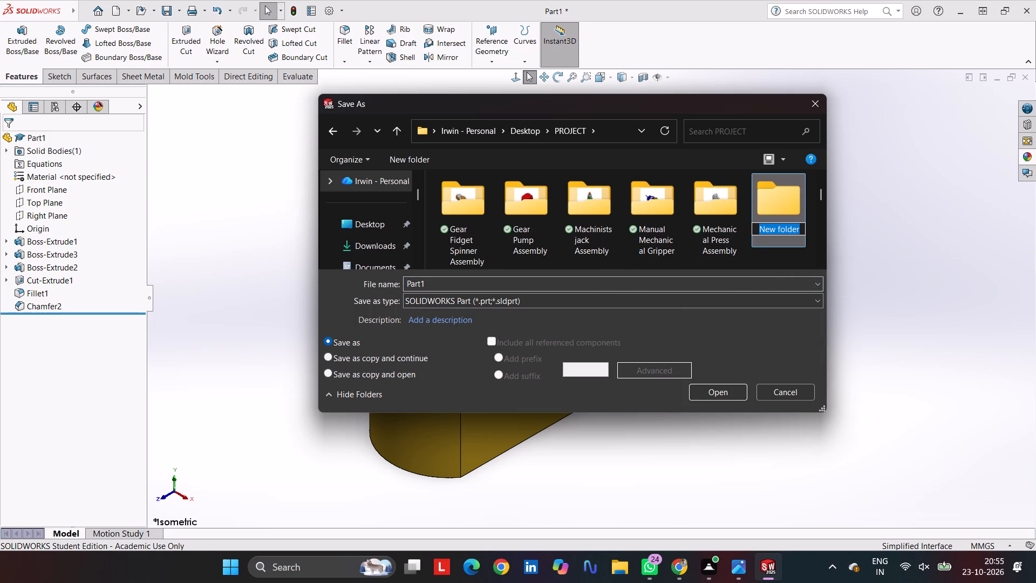
{"action": "key", "text": "super+v"}
{"action": "left_click", "coordinate": [857, 405]}
{"action": "key", "text": "ctrl+v"}
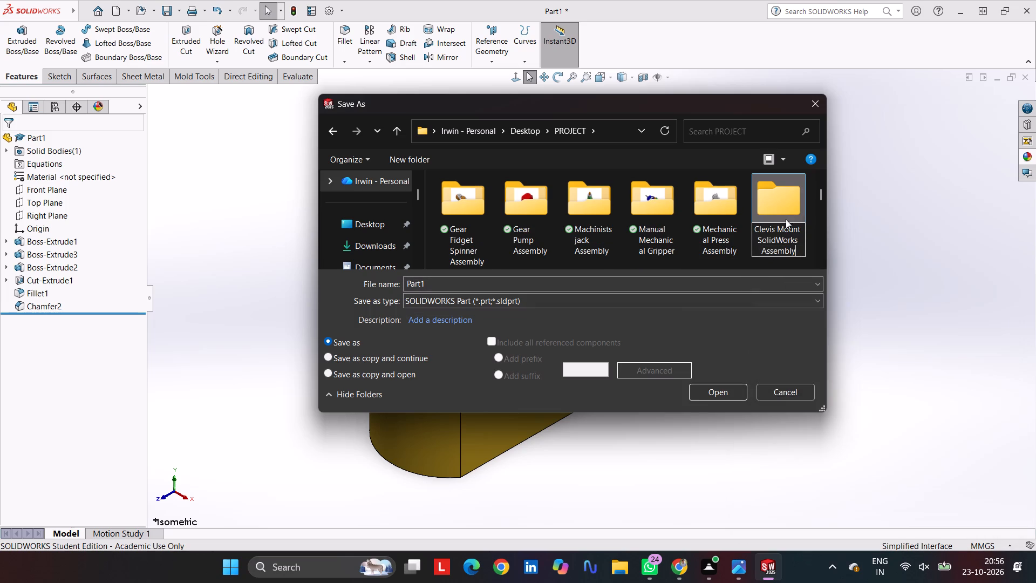
{"action": "left_click", "coordinate": [722, 397]}
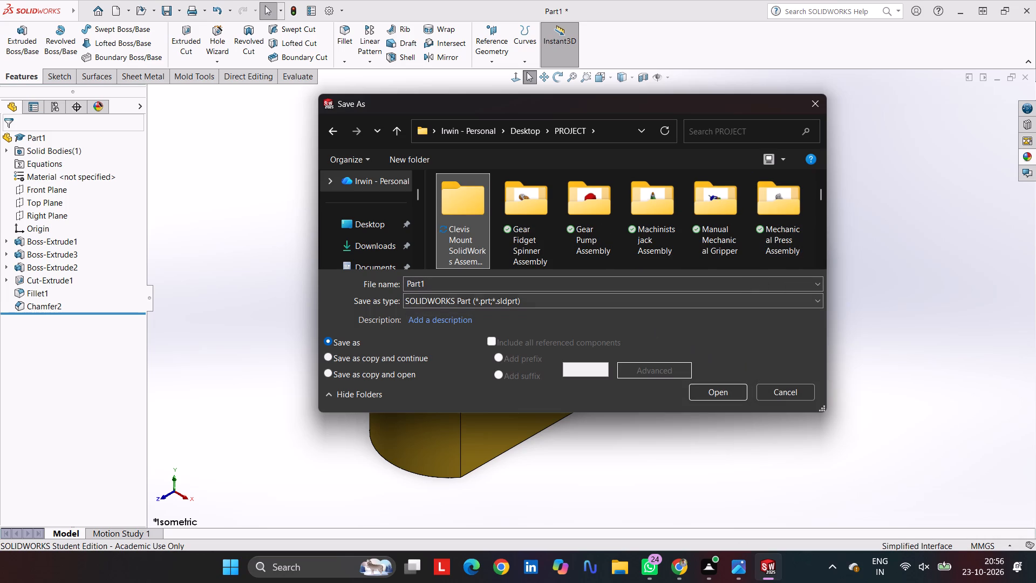
{"action": "left_click", "coordinate": [726, 396]}
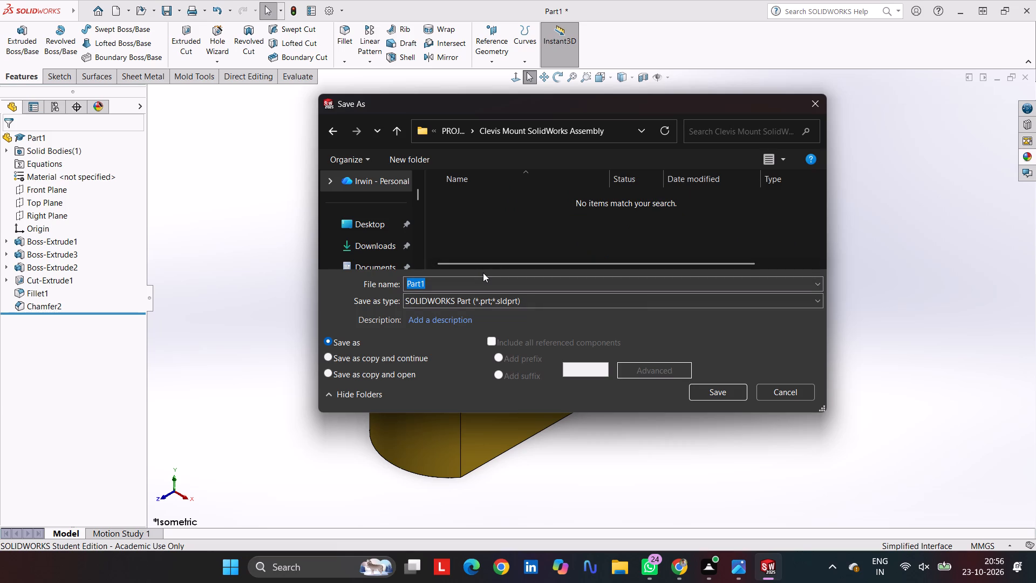
Save the part as Part1 in the Clevis Mount SolidWorks Assembly folder.
{"action": "key", "text": "Return"}
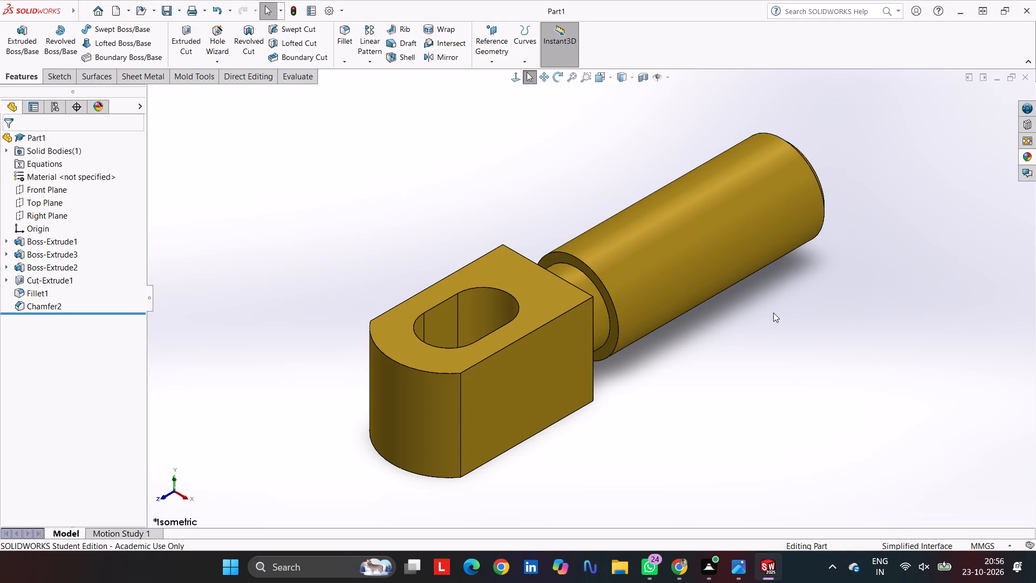
Open the print settings for the part and set the paper size to A4.
{"action": "key", "text": "ctrl+p"}
{"action": "left_click", "coordinate": [596, 171]}
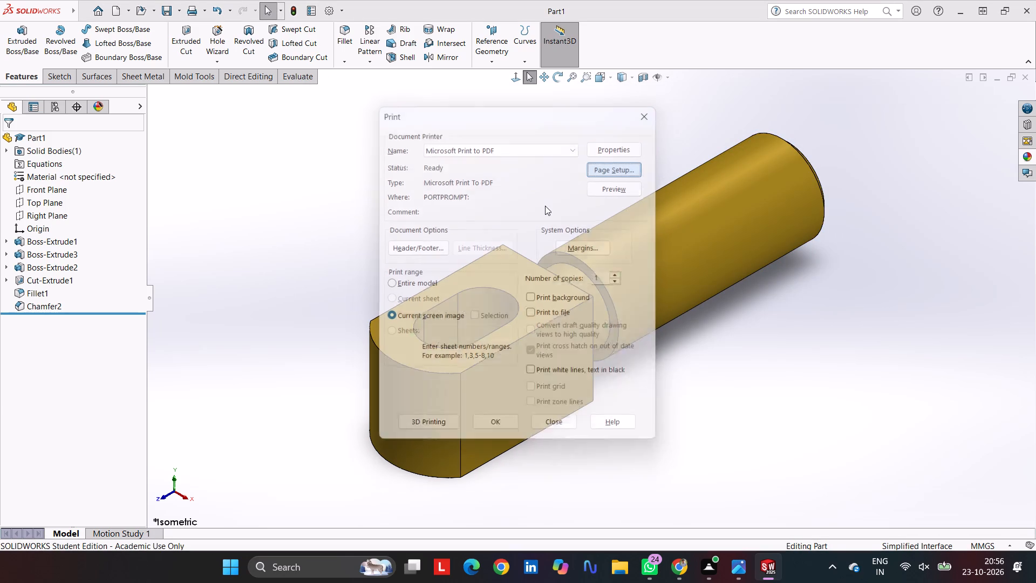
{"action": "left_click", "coordinate": [512, 318]}
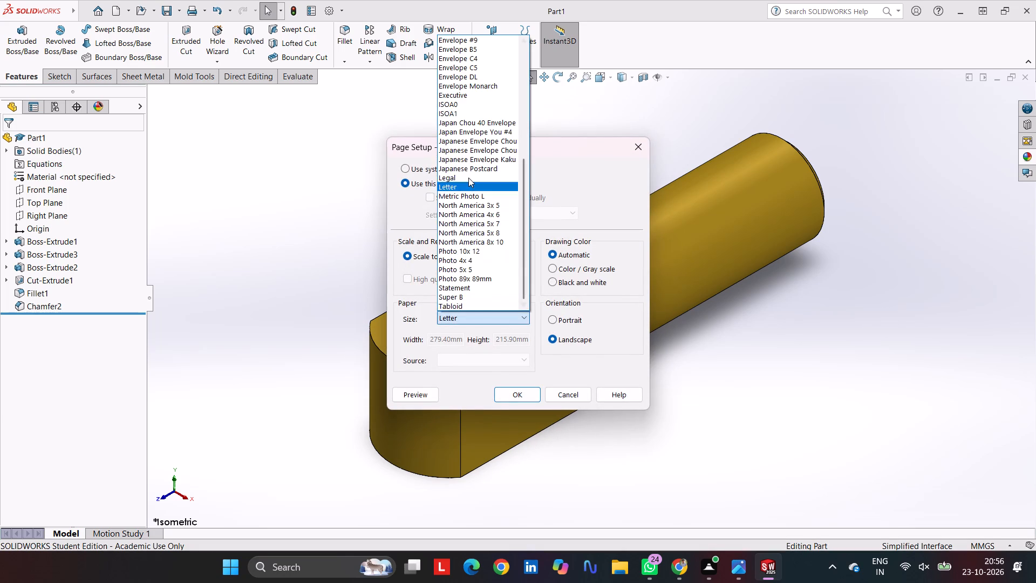
{"action": "scroll", "coordinate": [468, 160], "scroll_direction": "up", "scroll_amount": 16}
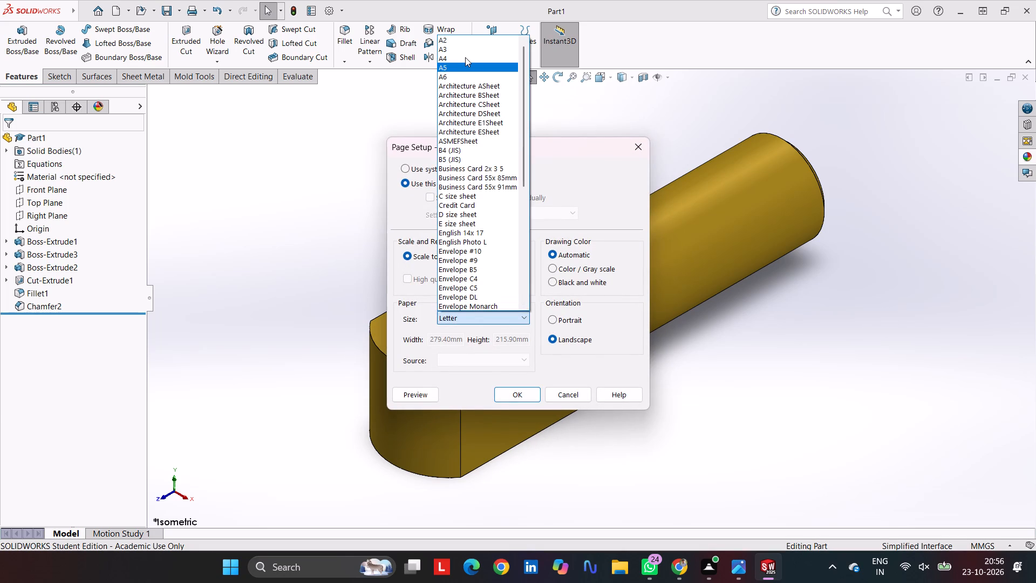
{"action": "left_click", "coordinate": [465, 57]}
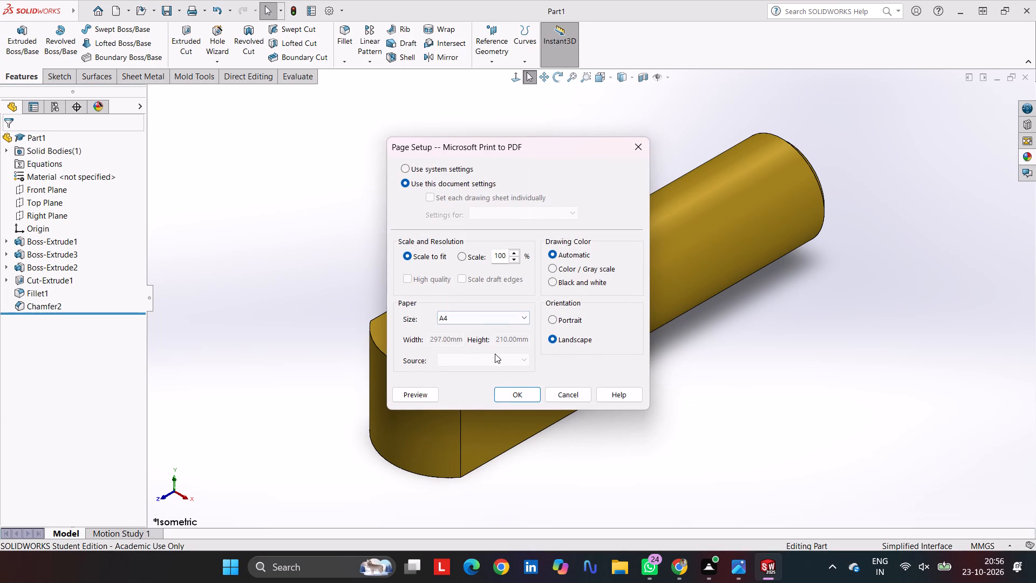
{"action": "left_click", "coordinate": [528, 394]}
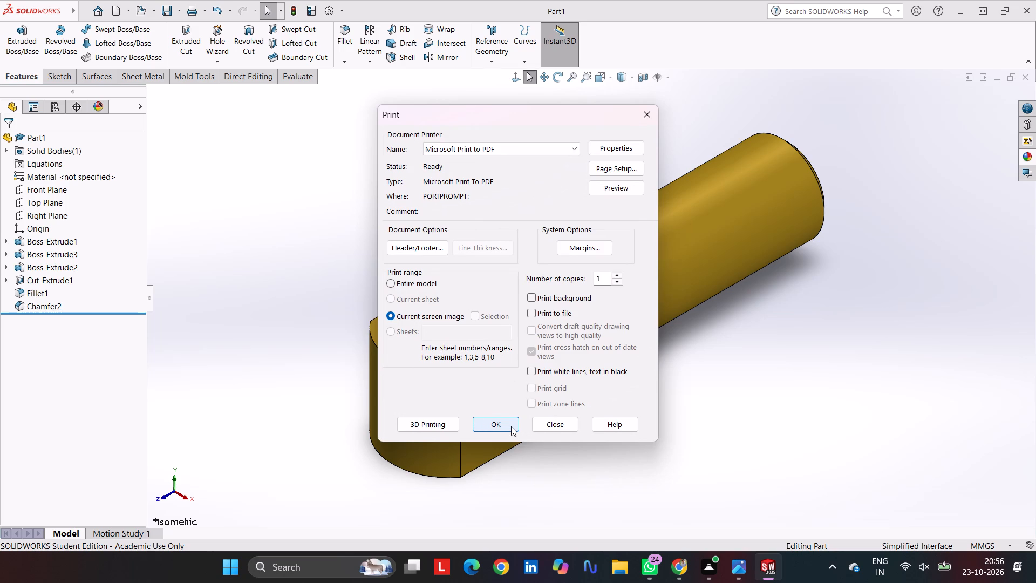
Print the current screen image to a PDF named 1 in the Clevis Mount SolidWorks Assembly folder.
{"action": "left_click", "coordinate": [511, 426]}
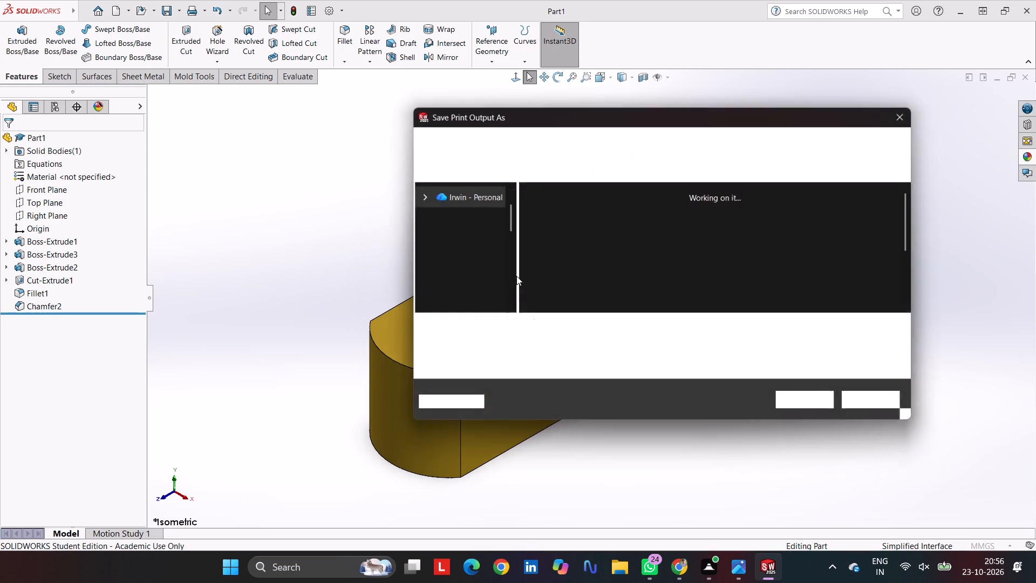
{"action": "left_click", "coordinate": [549, 137]}
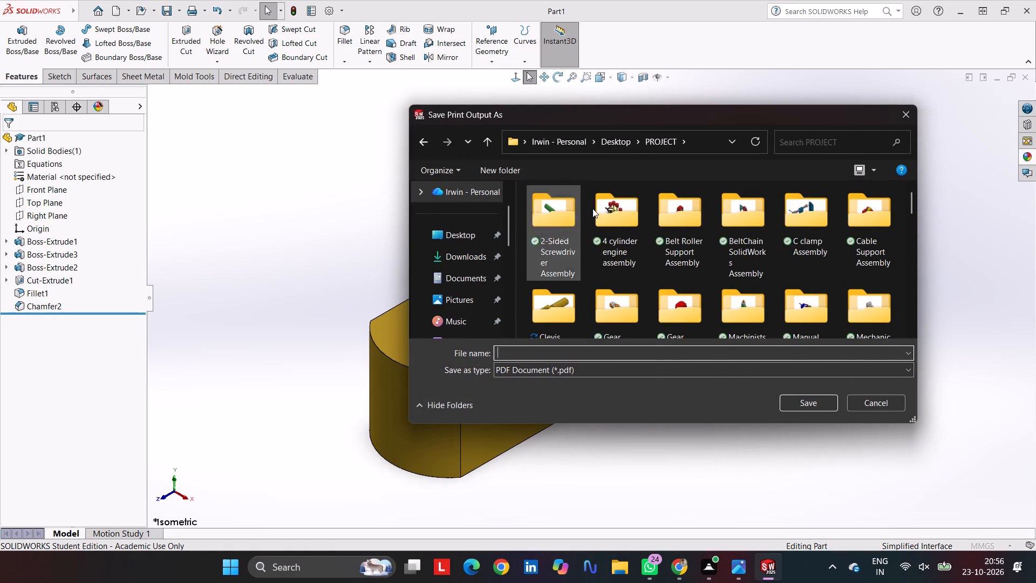
{"action": "double_click", "coordinate": [563, 306]}
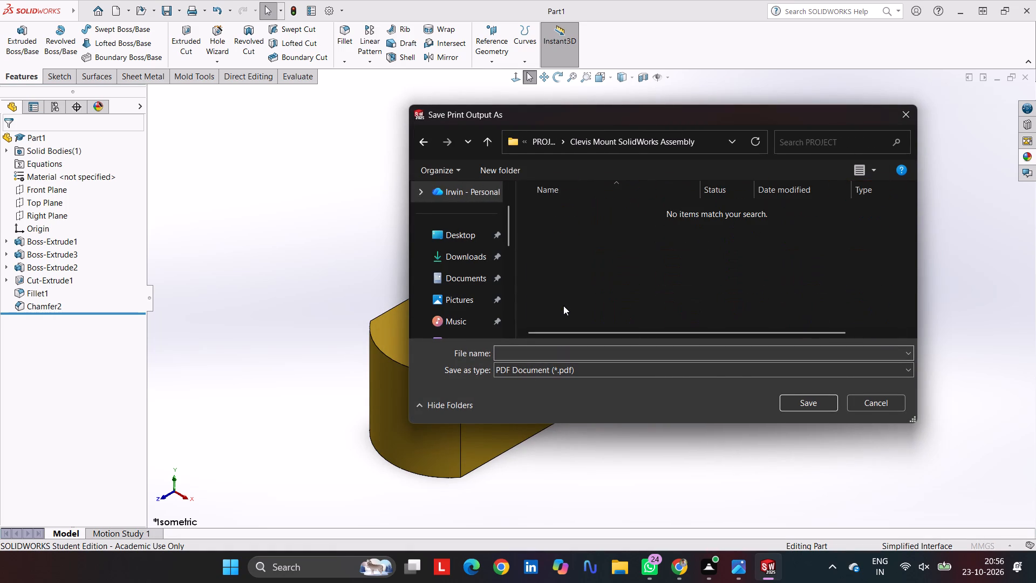
{"action": "left_click", "coordinate": [583, 349]}
{"action": "key", "text": "1"}
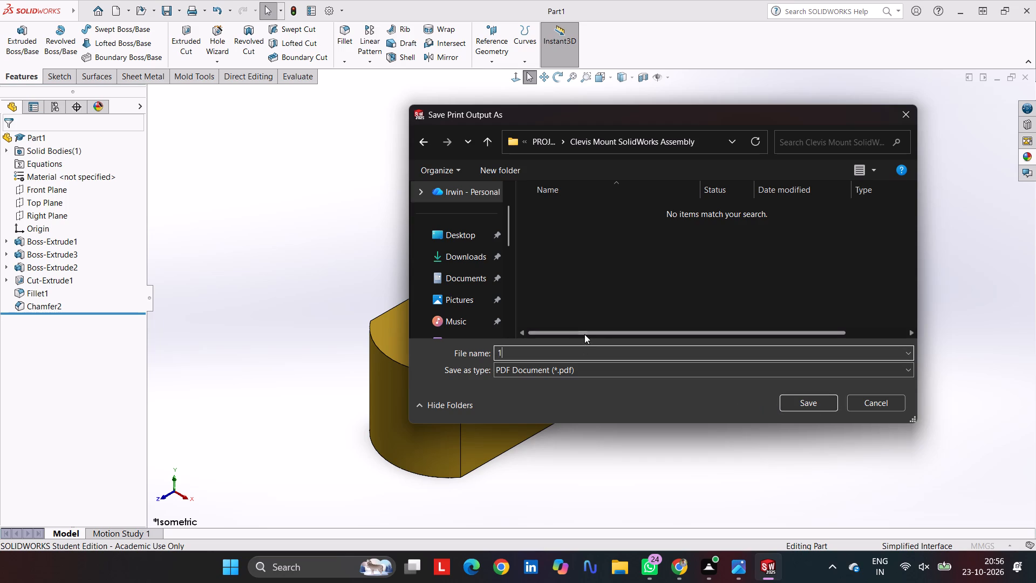
{"action": "key", "text": "Return"}
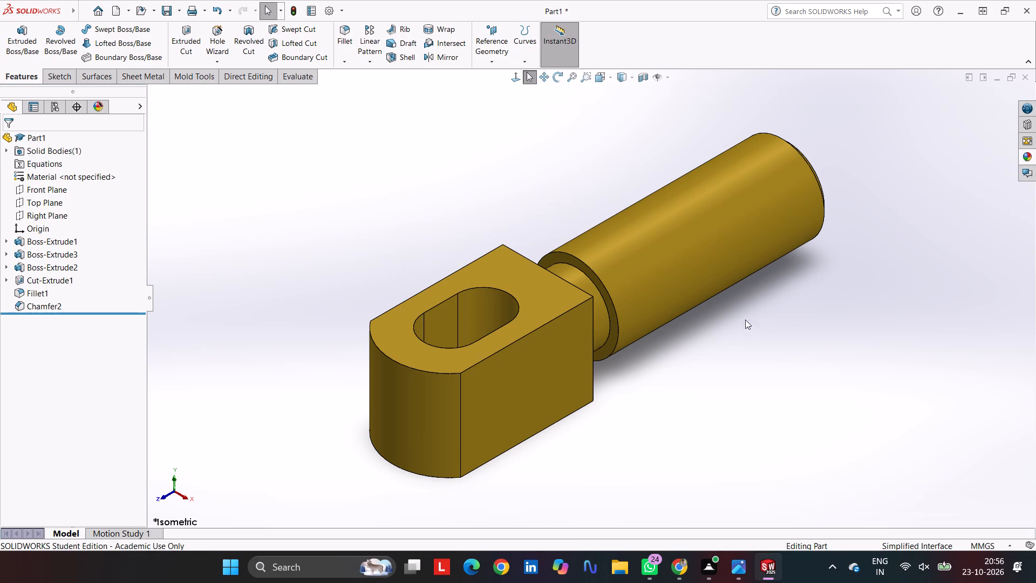
{"action": "left_click", "coordinate": [812, 334]}
Create a new part document.
{"action": "key", "text": "ctrl+n"}
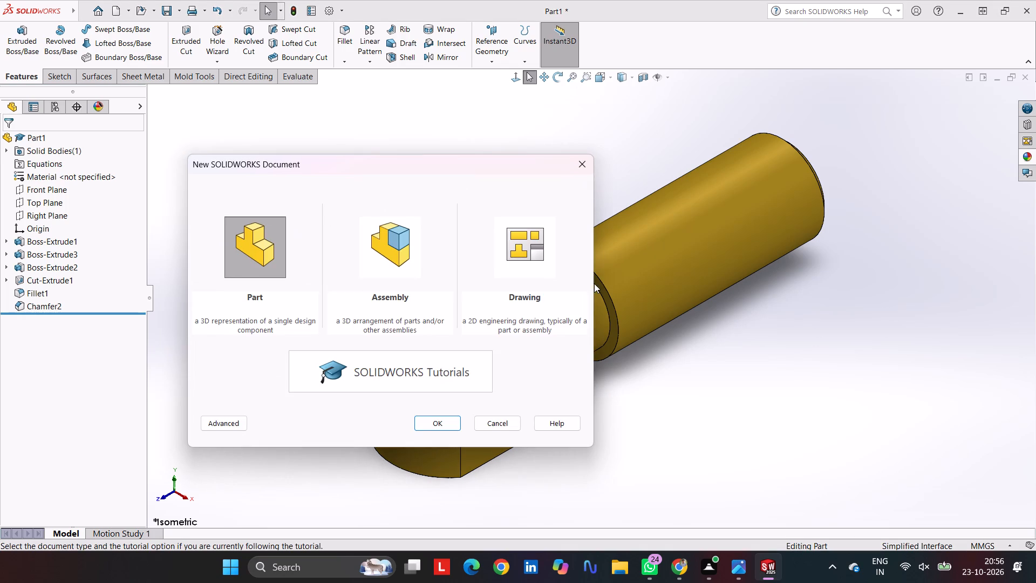
{"action": "left_click", "coordinate": [444, 427]}
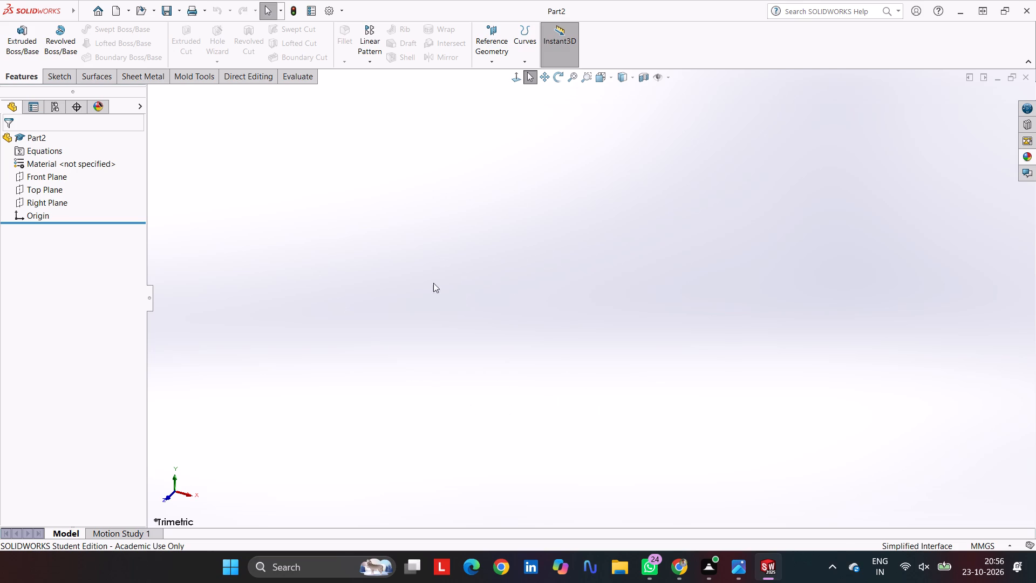
Sketch a circle centred on the origin on the Top Plane and dimension its diameter to 10 mm.
{"action": "left_click", "coordinate": [52, 193]}
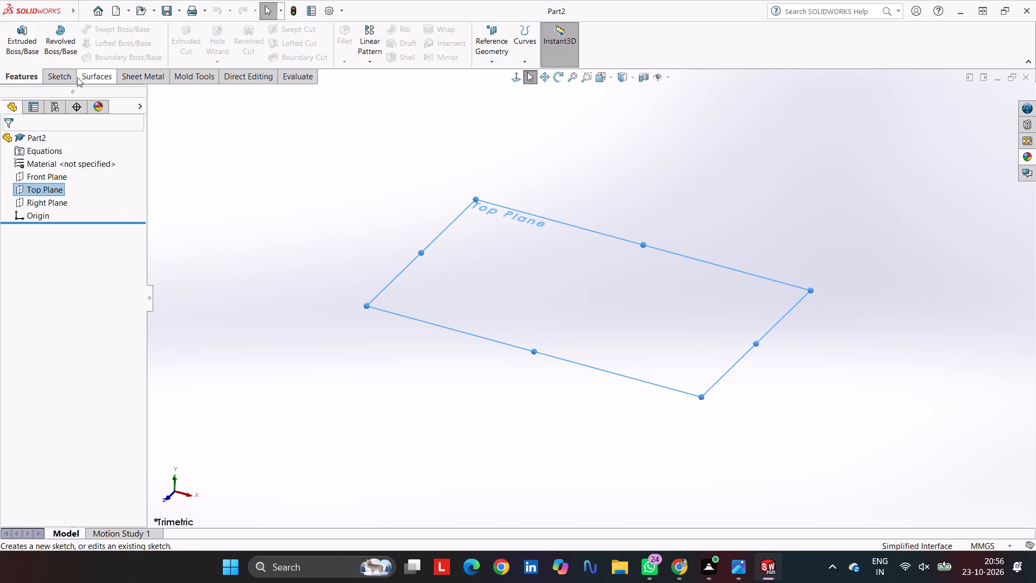
{"action": "left_click", "coordinate": [64, 81]}
{"action": "left_click", "coordinate": [10, 35]}
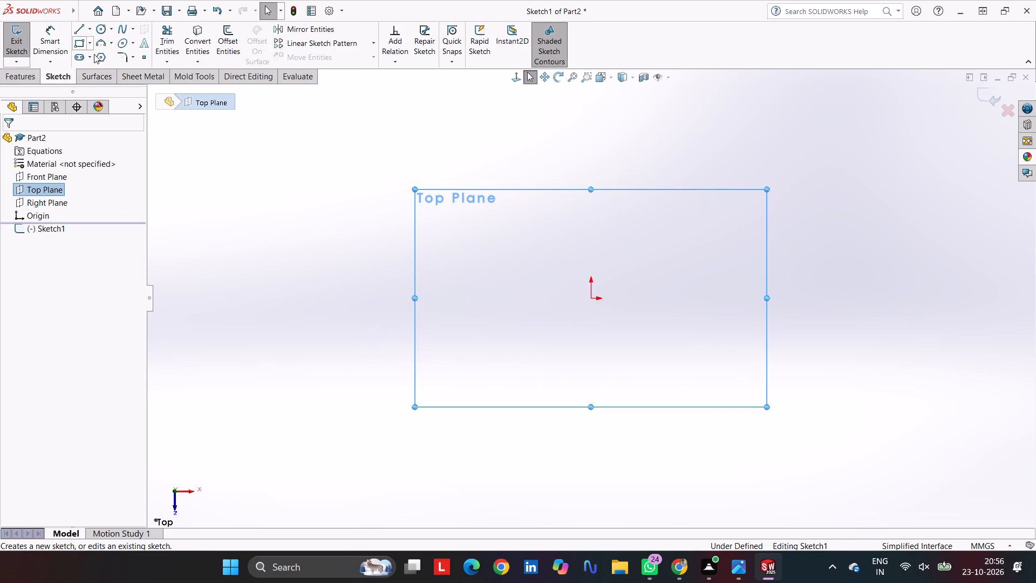
{"action": "left_click", "coordinate": [97, 29]}
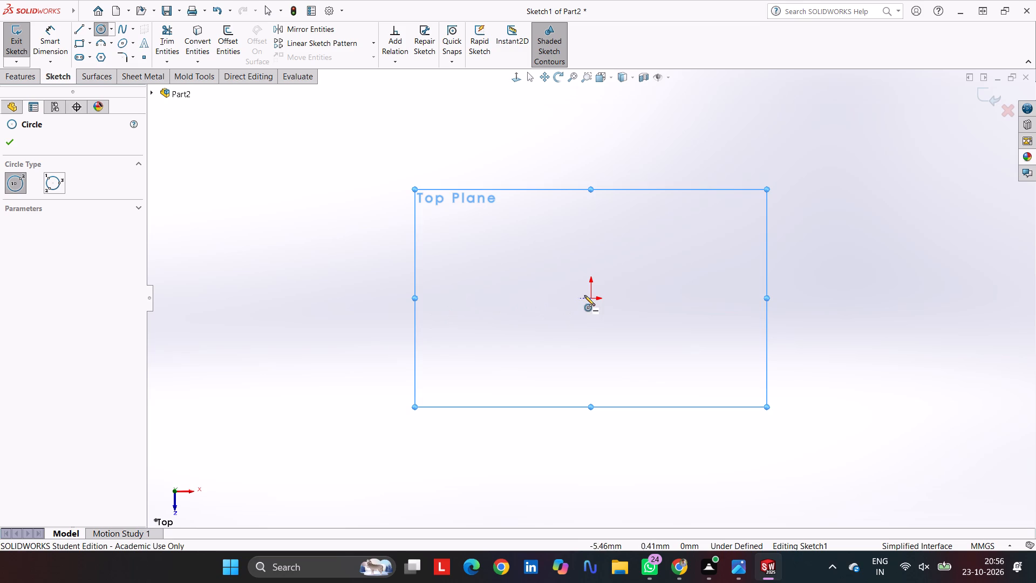
{"action": "left_click", "coordinate": [590, 299]}
{"action": "left_click", "coordinate": [530, 331]}
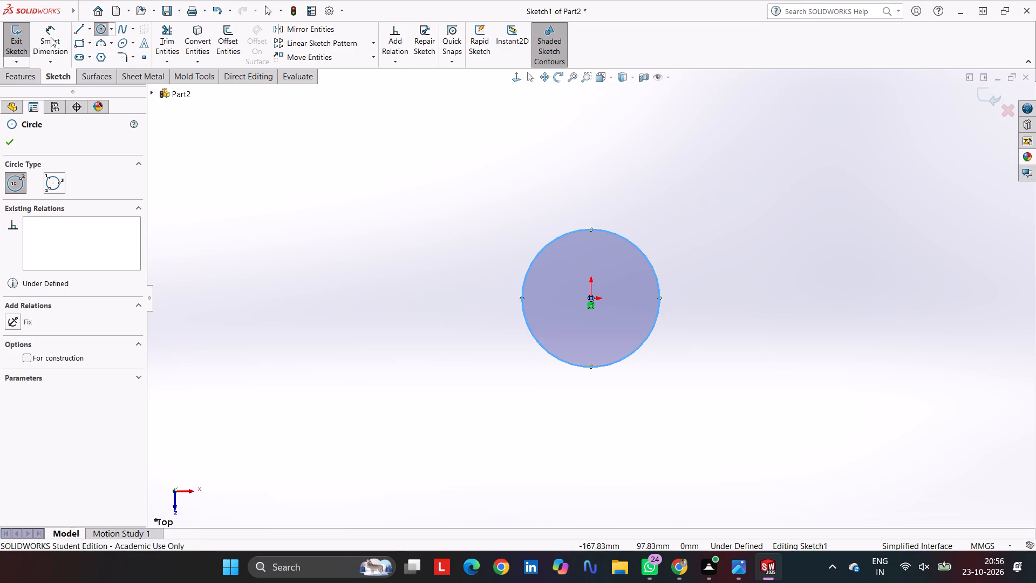
{"action": "left_click", "coordinate": [51, 37]}
{"action": "left_click", "coordinate": [549, 241]}
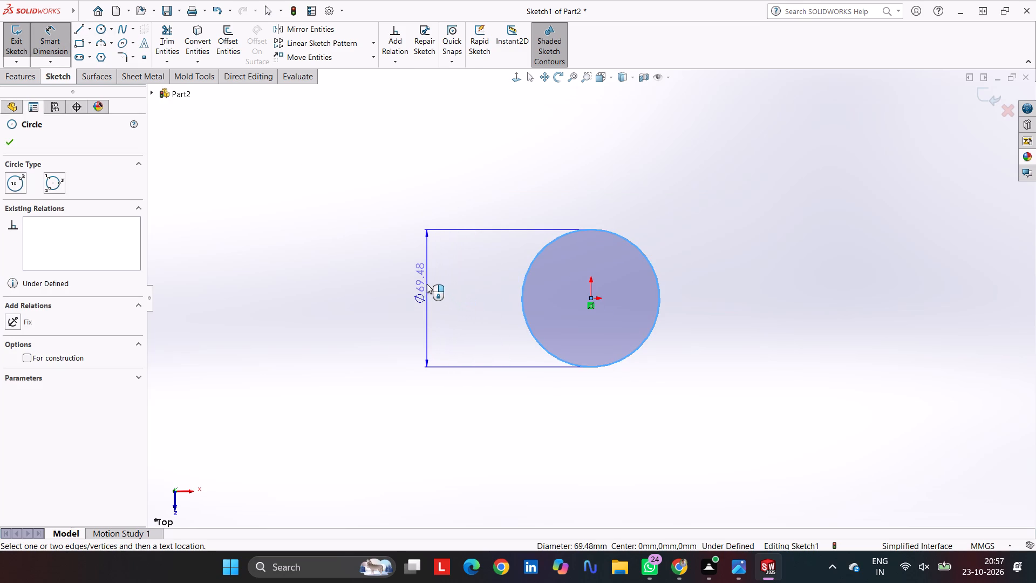
{"action": "left_click", "coordinate": [427, 284]}
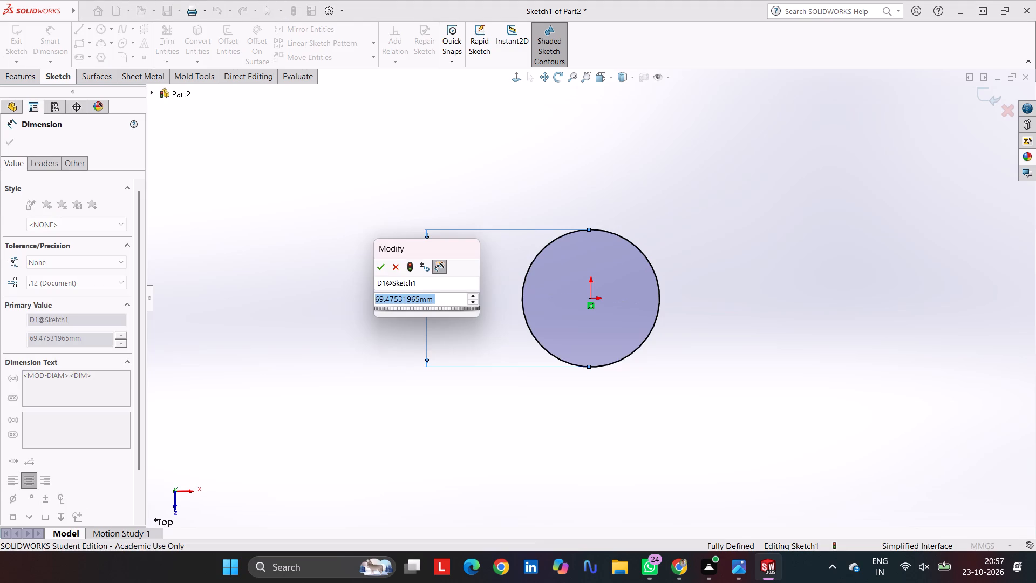
{"action": "type", "text": "10"}
{"action": "key", "text": "Return"}
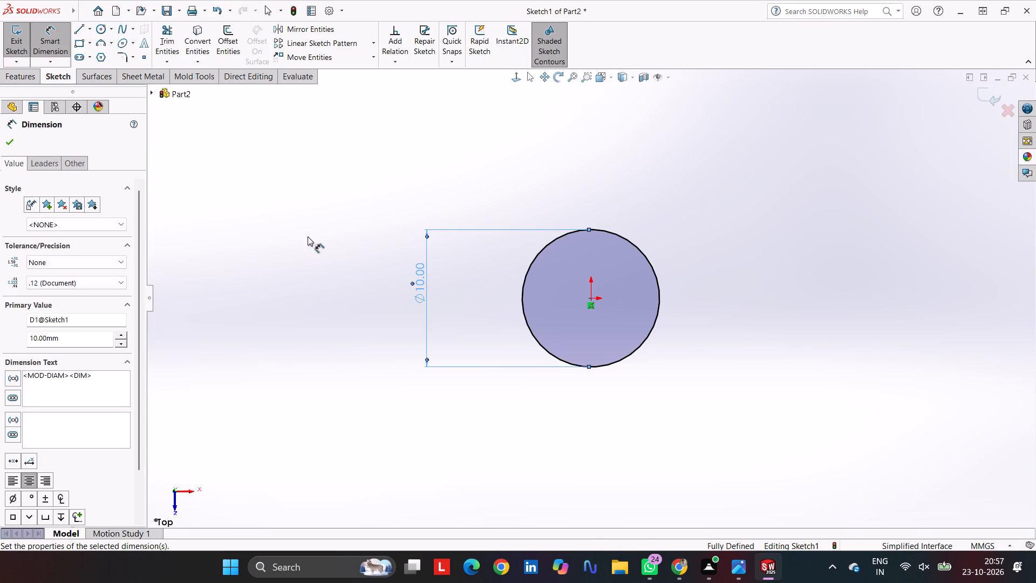
Extrude the 10 mm circle as a blind boss 50 mm deep to form the pin shank.
{"action": "left_click", "coordinate": [23, 87]}
{"action": "left_click", "coordinate": [25, 80]}
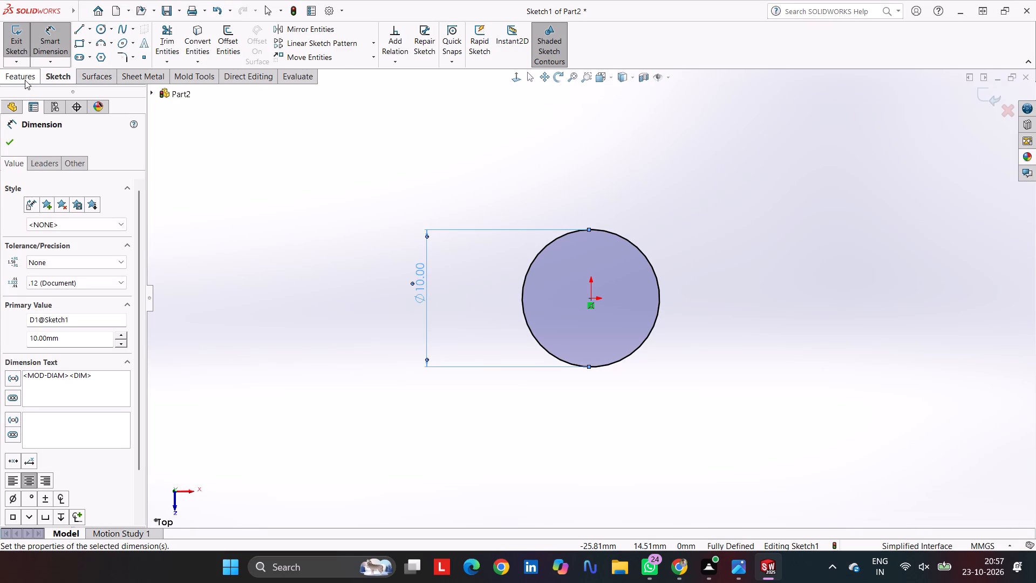
{"action": "left_click", "coordinate": [30, 43]}
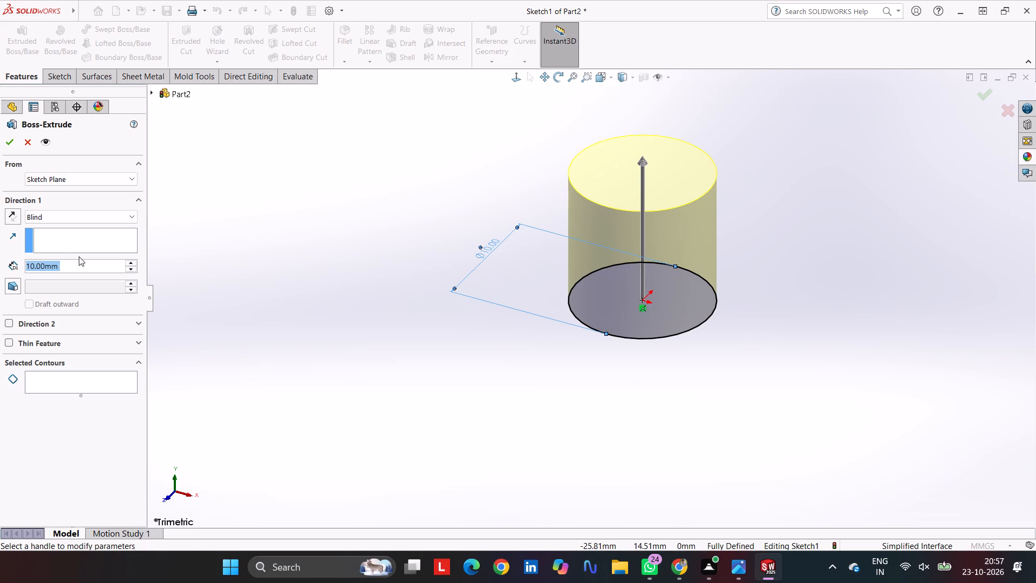
{"action": "type", "text": "50"}
{"action": "key", "text": "Return"}
{"action": "key", "text": "Return"}
Sketch a circle centred on the origin on the shank's top face and dimension its diameter to 15 mm.
{"action": "scroll", "coordinate": [633, 340], "scroll_direction": "up", "scroll_amount": 8}
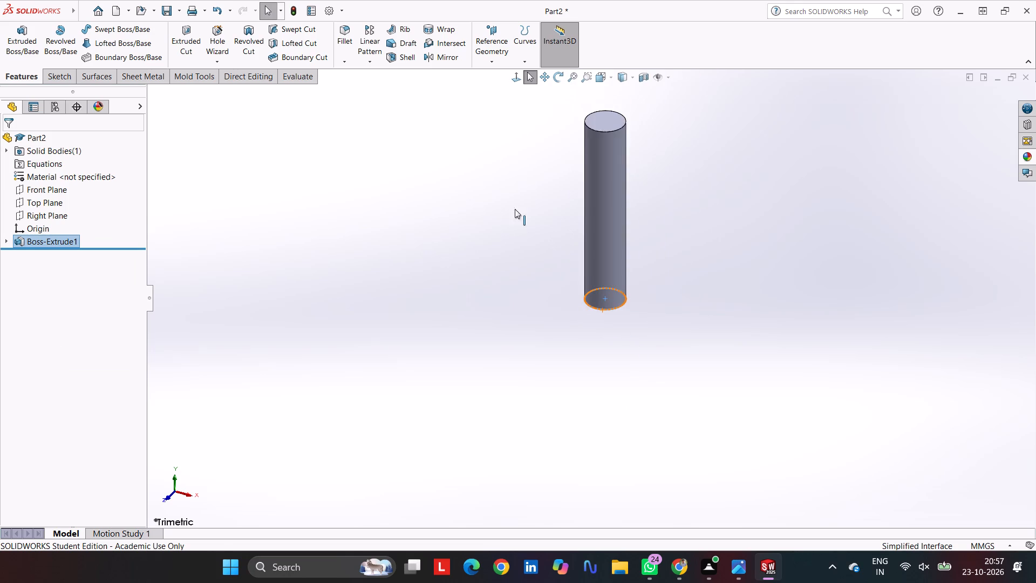
{"action": "scroll", "coordinate": [617, 154], "scroll_direction": "down", "scroll_amount": 7}
{"action": "left_click", "coordinate": [554, 233]}
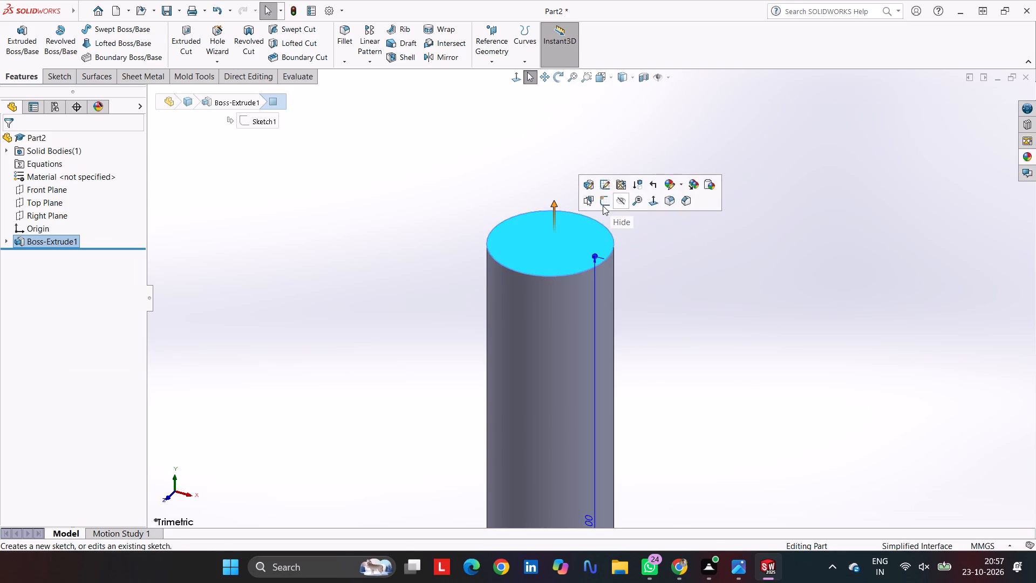
{"action": "left_click", "coordinate": [604, 204]}
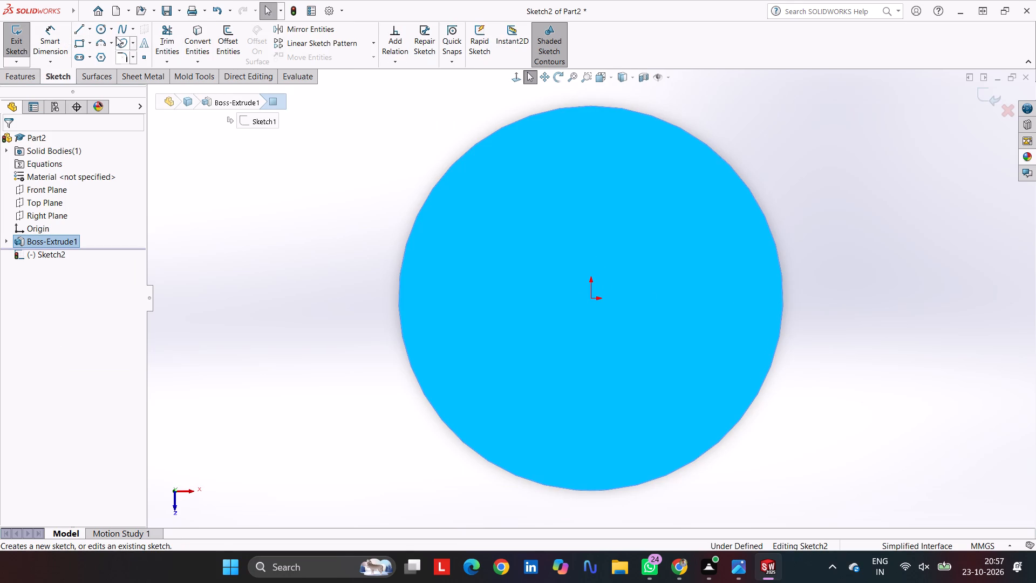
{"action": "left_click", "coordinate": [103, 30]}
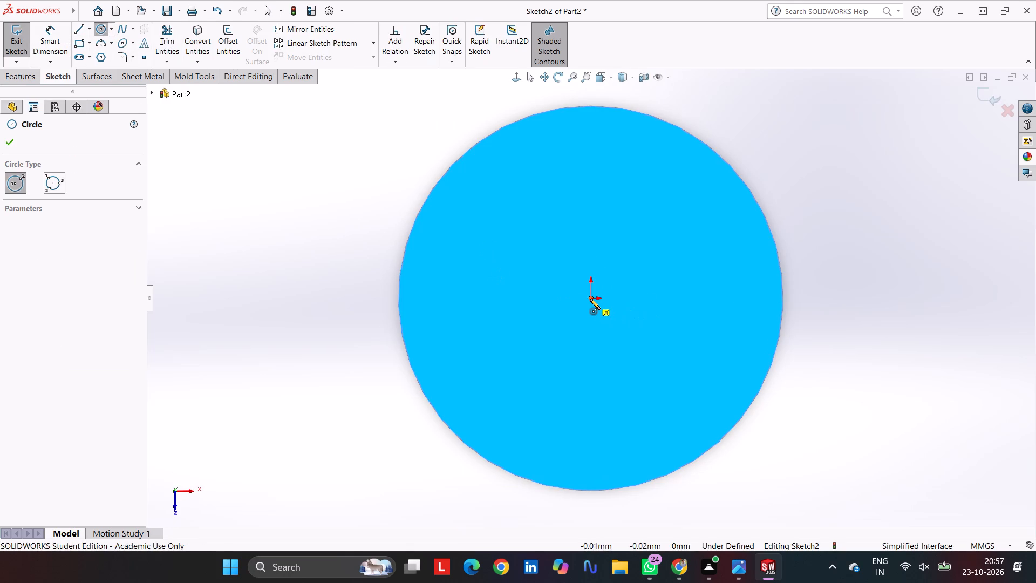
{"action": "left_click", "coordinate": [590, 299]}
{"action": "left_click", "coordinate": [270, 312]}
{"action": "left_click", "coordinate": [45, 38]}
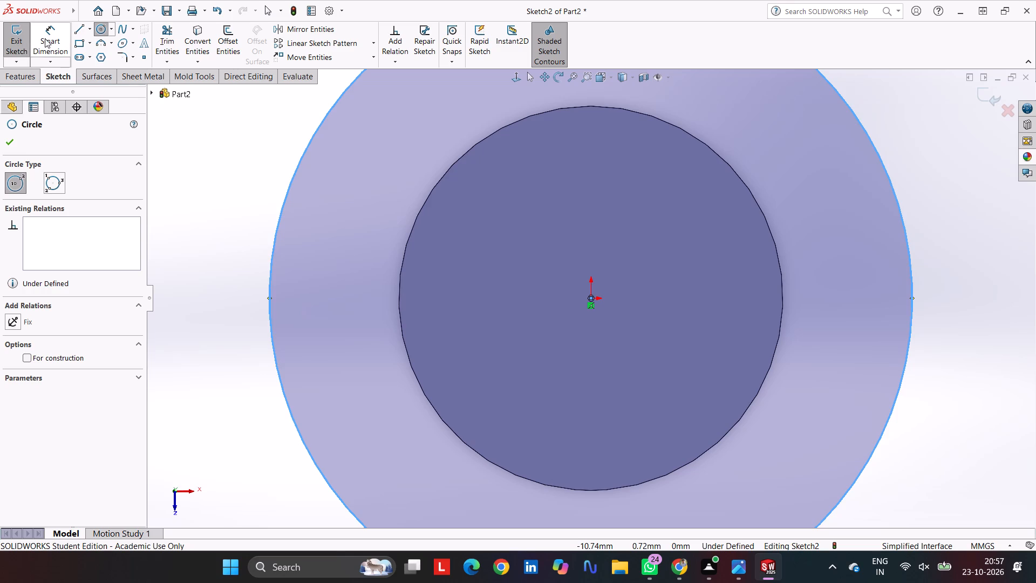
{"action": "left_click", "coordinate": [274, 236]}
{"action": "left_click", "coordinate": [185, 253]}
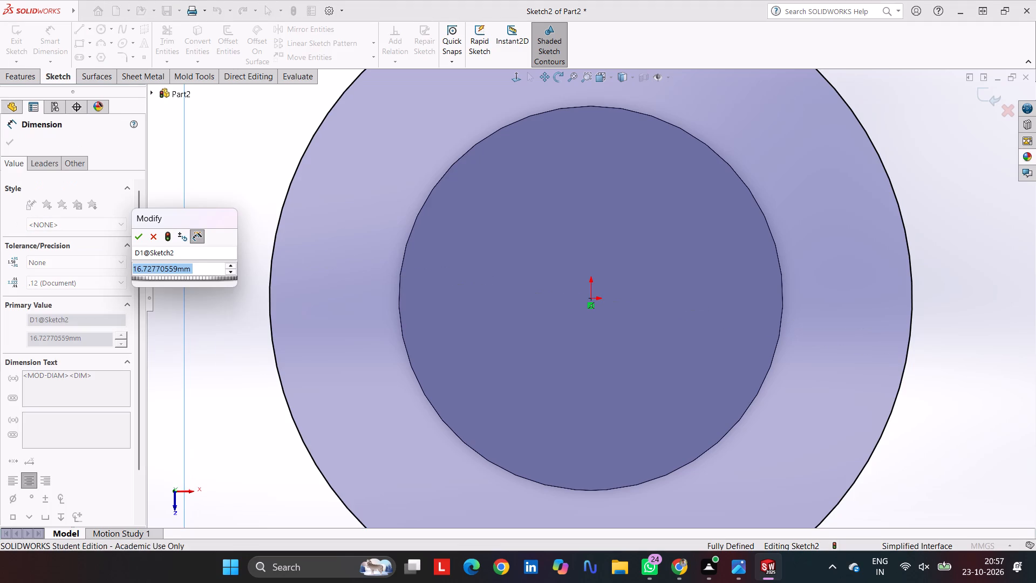
{"action": "type", "text": "15"}
{"action": "key", "text": "Return"}
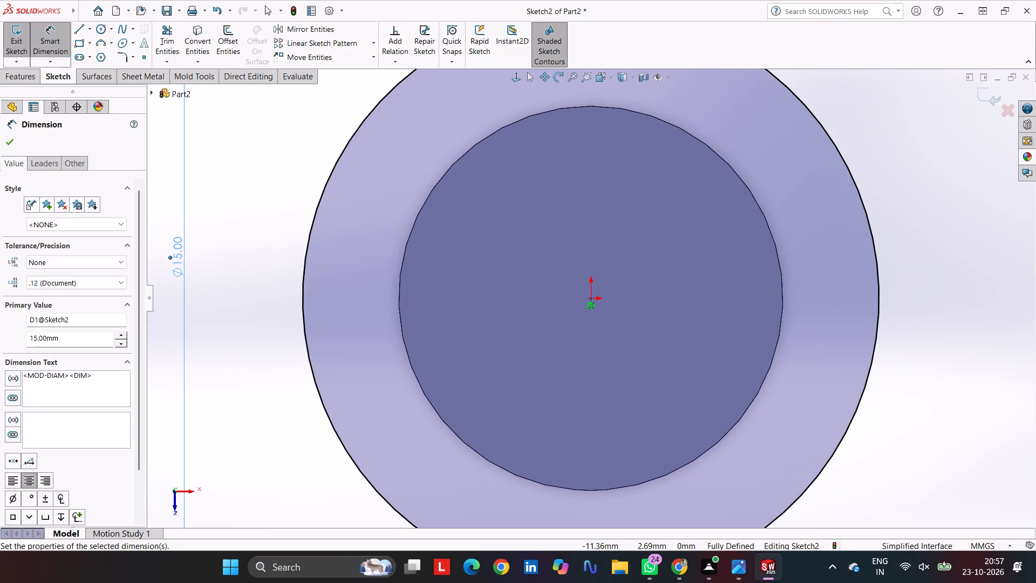
Extrude the 15 mm circle 4 mm upward, merged with the shank, to form the pin head.
{"action": "left_click", "coordinate": [11, 79]}
{"action": "left_click", "coordinate": [35, 48]}
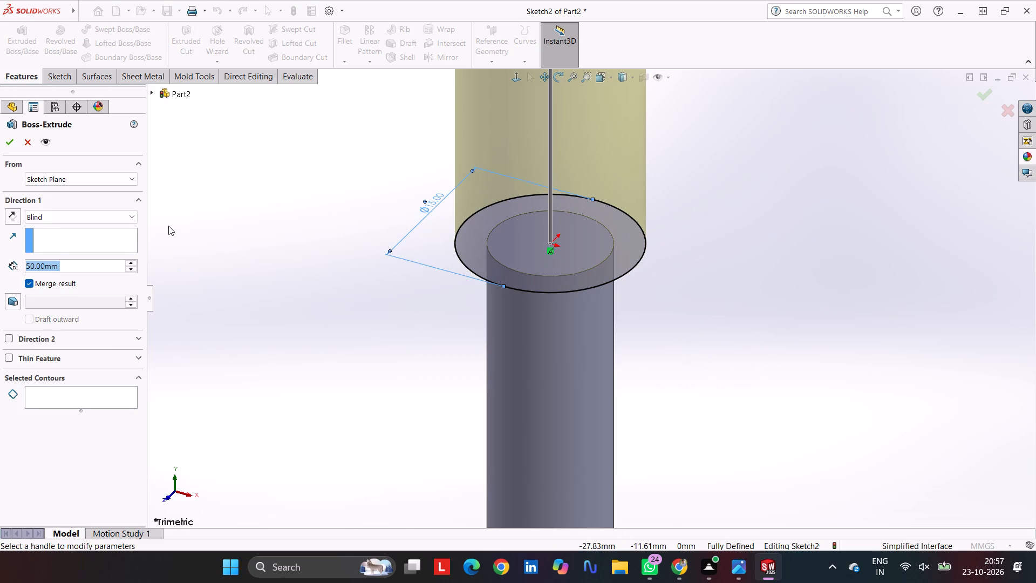
{"action": "key", "text": "4"}
{"action": "key", "text": "Return"}
{"action": "key", "text": "Return"}
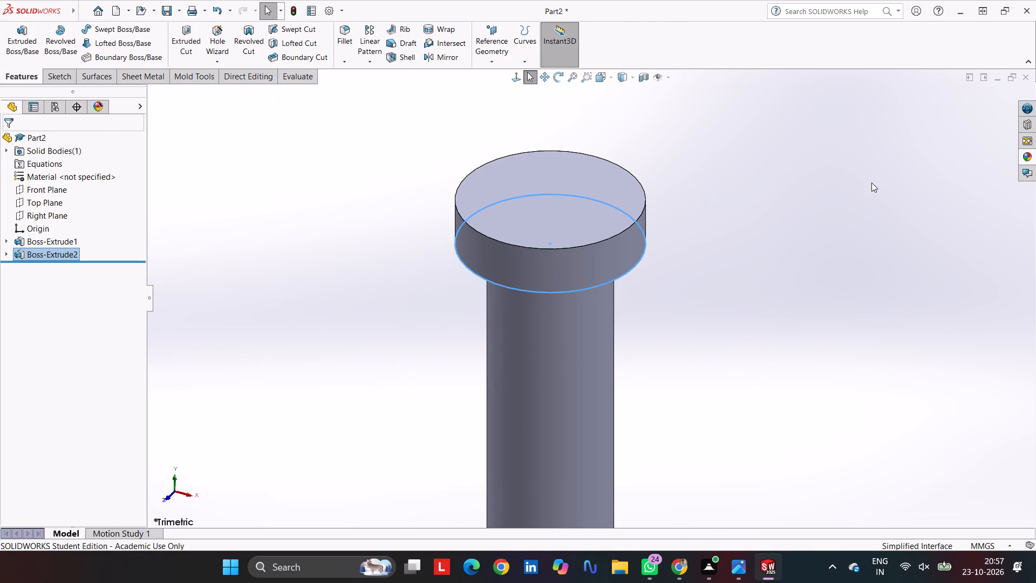
{"action": "left_click", "coordinate": [909, 199]}
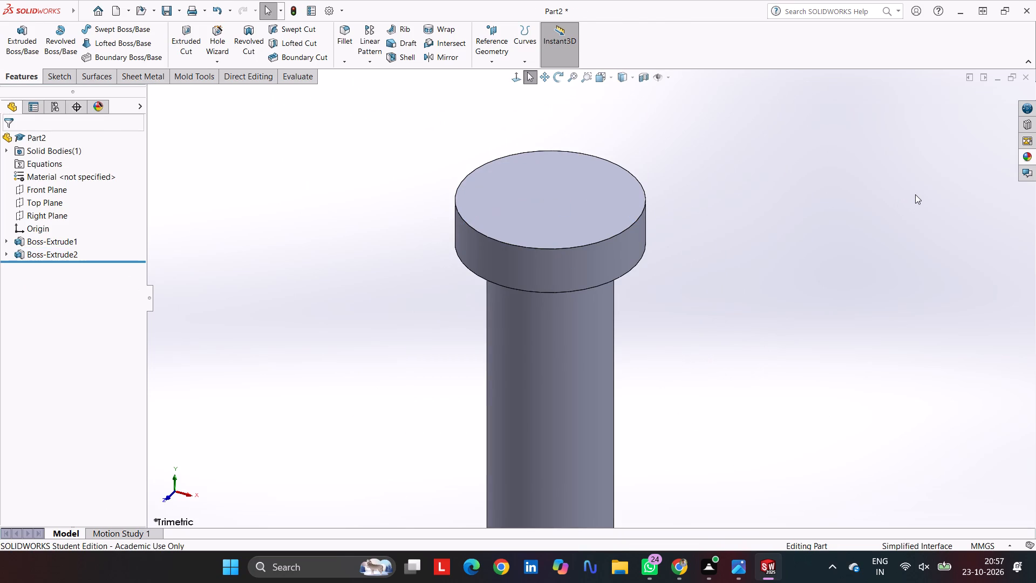
Chamfer the top outer edge of the pin head with a 0.5 mm distance at 45 degrees.
{"action": "left_click", "coordinate": [350, 62]}
{"action": "left_click", "coordinate": [374, 84]}
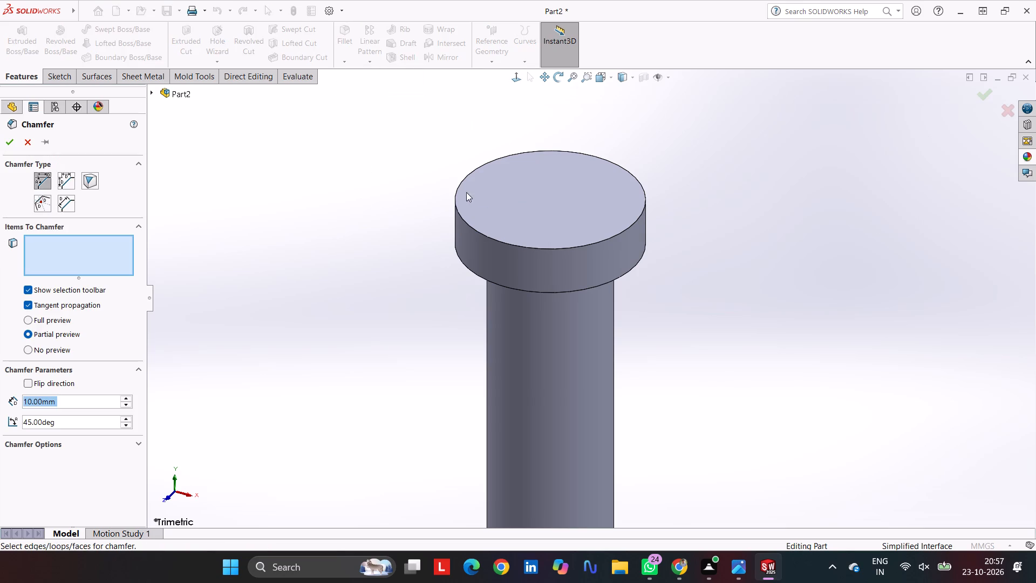
{"action": "left_click", "coordinate": [462, 218]}
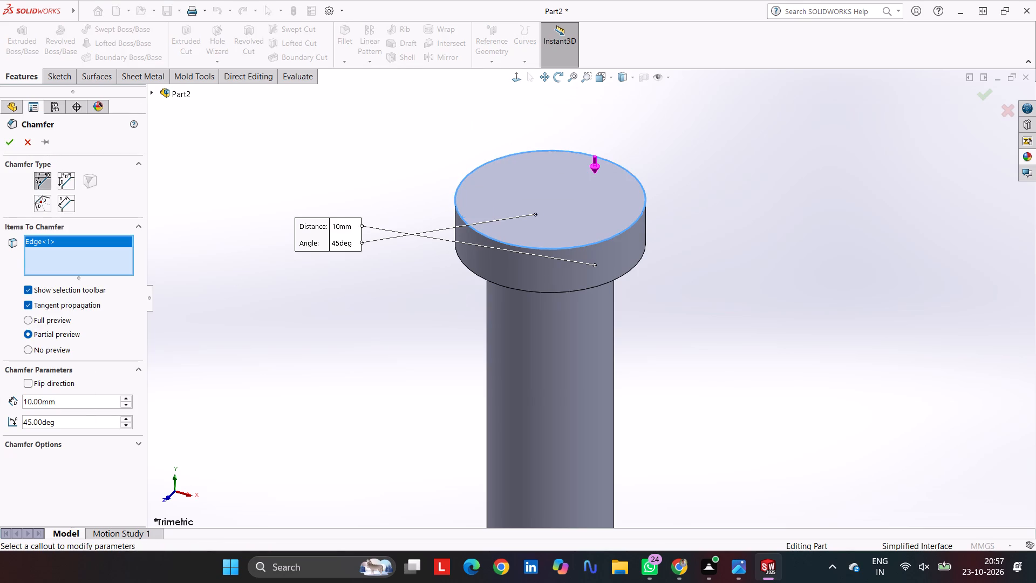
{"action": "left_click_drag", "start_coordinate": [86, 406], "coordinate": [80, 405]}
{"action": "left_click_drag", "start_coordinate": [80, 405], "coordinate": [0, 411]}
{"action": "type", "text": "0.5"}
{"action": "key", "text": "Return"}
{"action": "key", "text": "Return"}
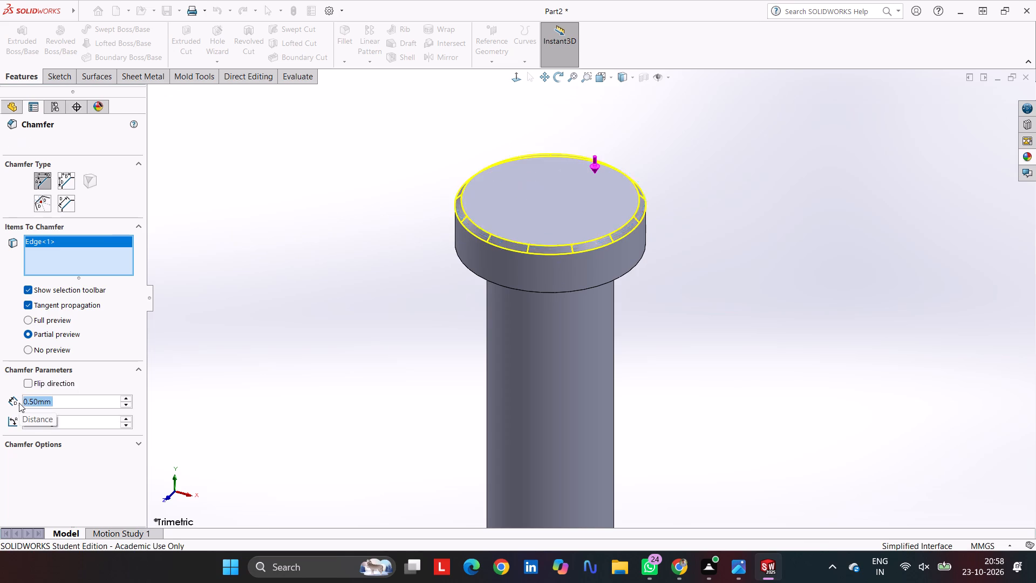
{"action": "left_click", "coordinate": [849, 417]}
{"action": "scroll", "coordinate": [745, 419], "scroll_direction": "up", "scroll_amount": 3}
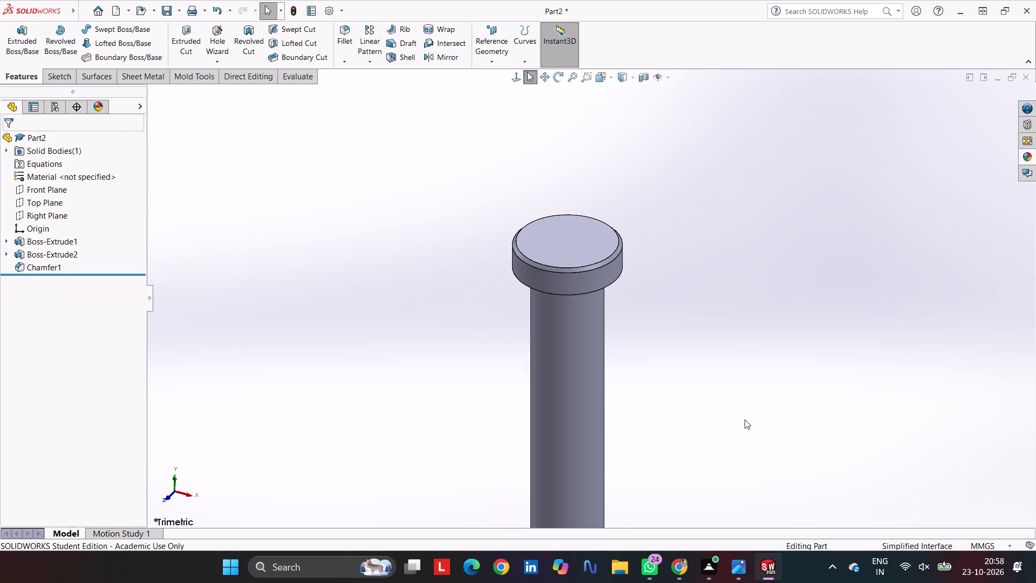
{"action": "scroll", "coordinate": [745, 419], "scroll_direction": "up", "scroll_amount": 2}
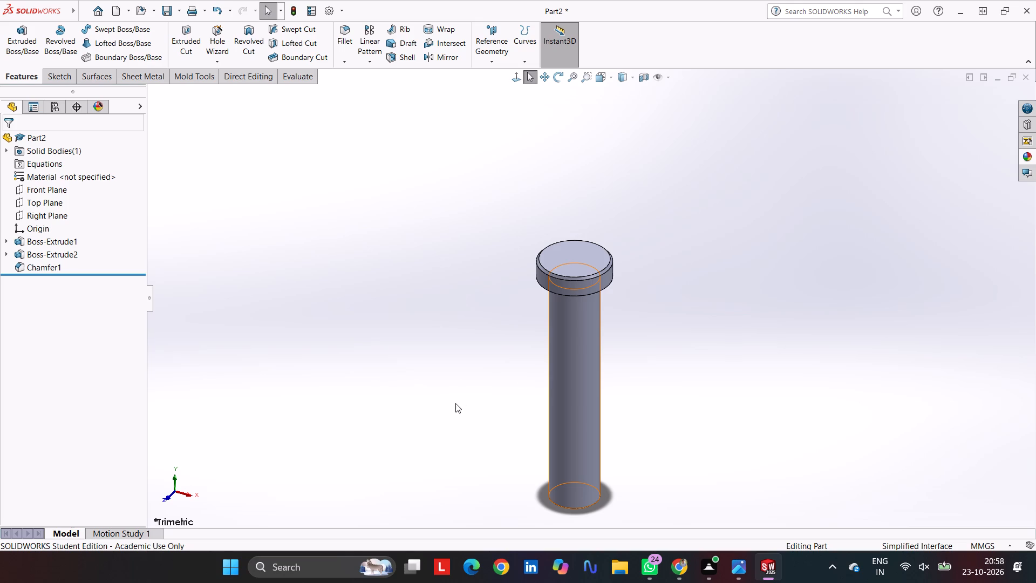
Start a sketch on the Right Plane and draw a vertical, infinite-length construction line through the origin.
{"action": "left_click", "coordinate": [546, 323]}
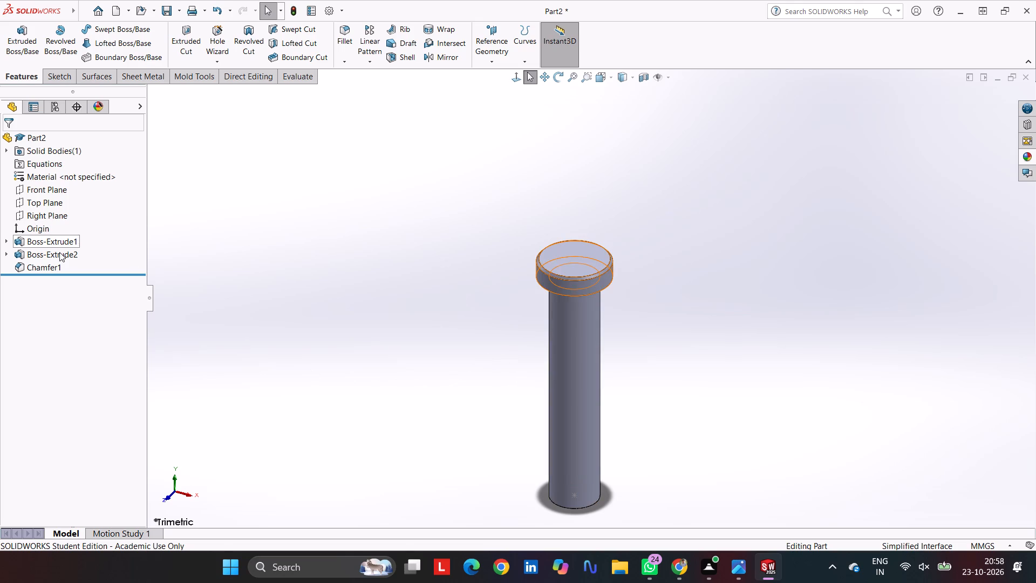
{"action": "left_click", "coordinate": [49, 214]}
{"action": "left_click", "coordinate": [55, 80]}
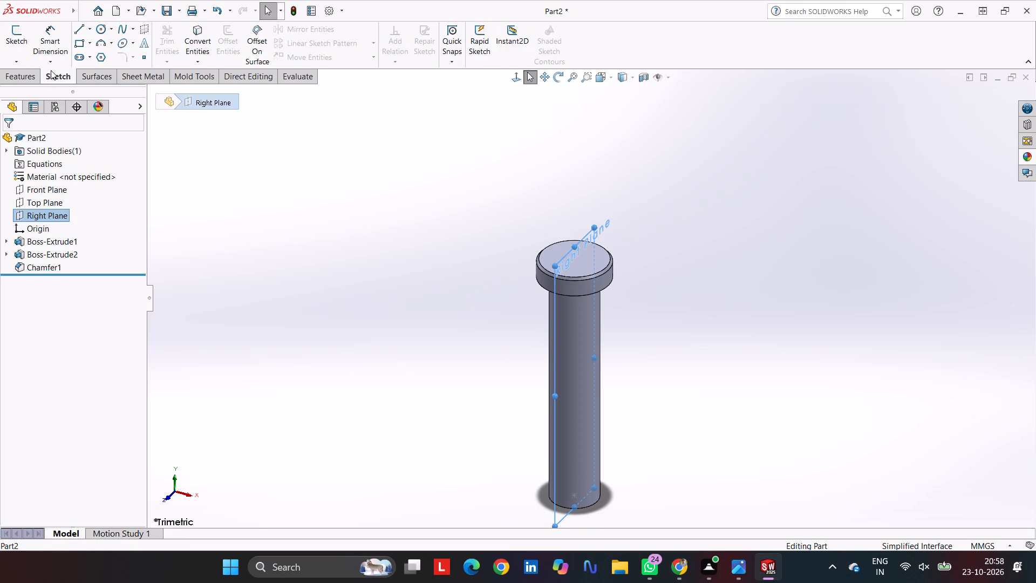
{"action": "left_click", "coordinate": [21, 33]}
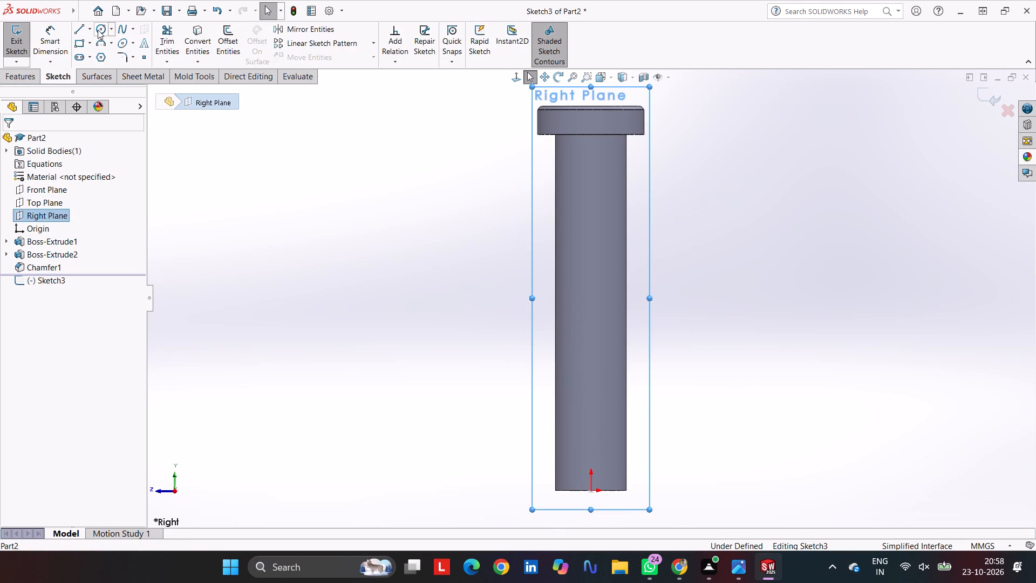
{"action": "left_click", "coordinate": [100, 28]}
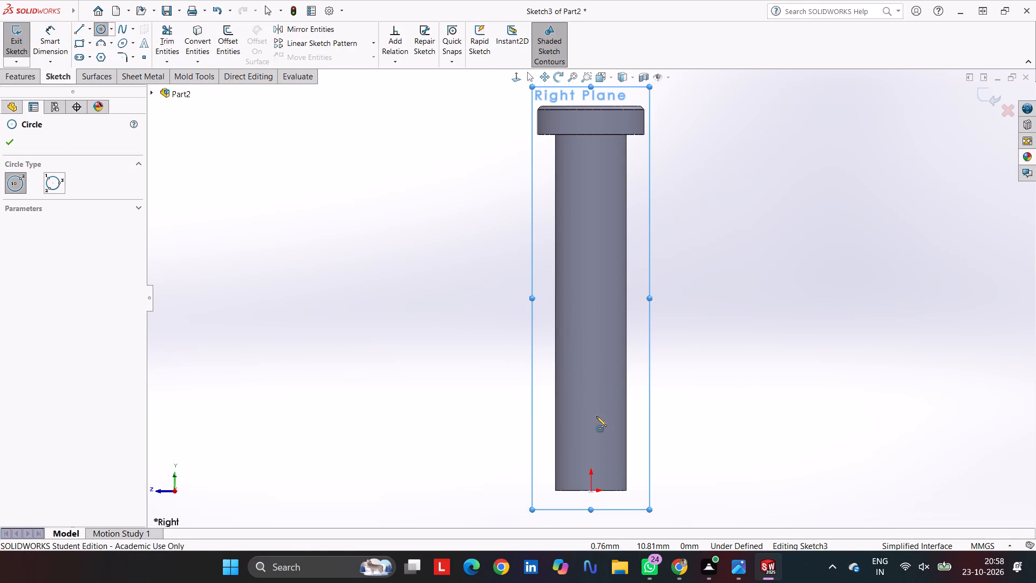
{"action": "left_click", "coordinate": [77, 26]}
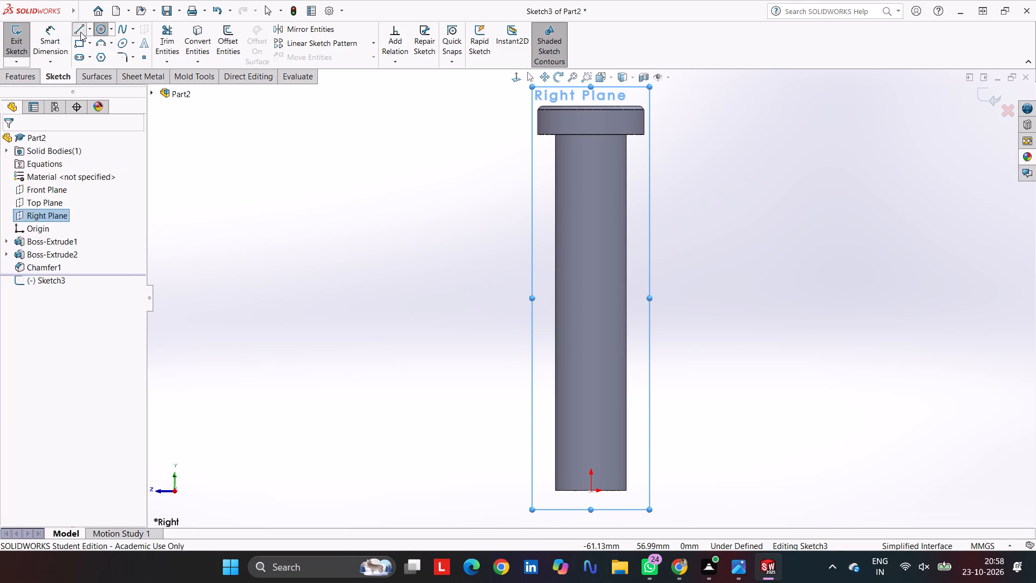
{"action": "left_click", "coordinate": [50, 232]}
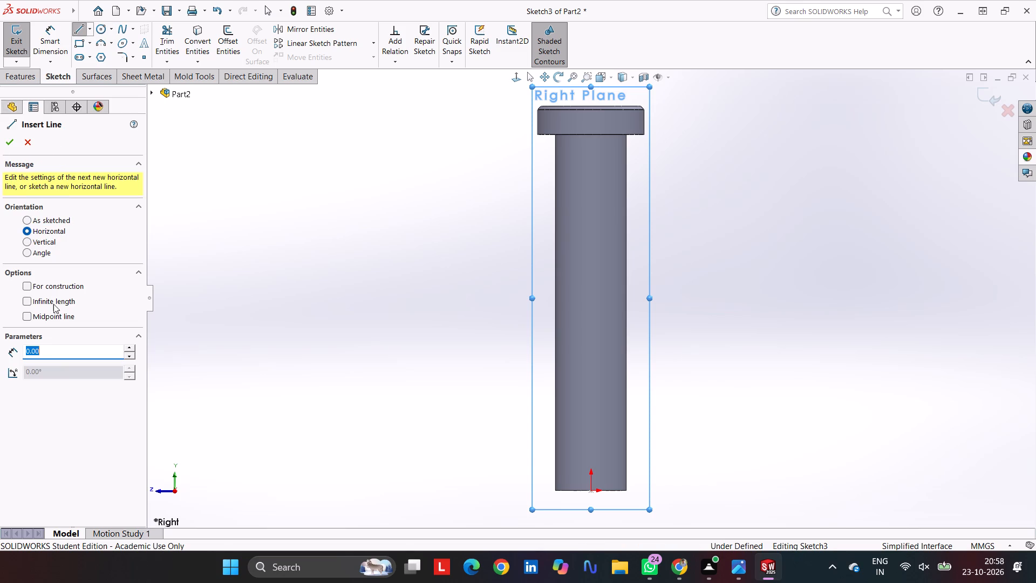
{"action": "left_click", "coordinate": [56, 300]}
{"action": "left_click", "coordinate": [63, 286]}
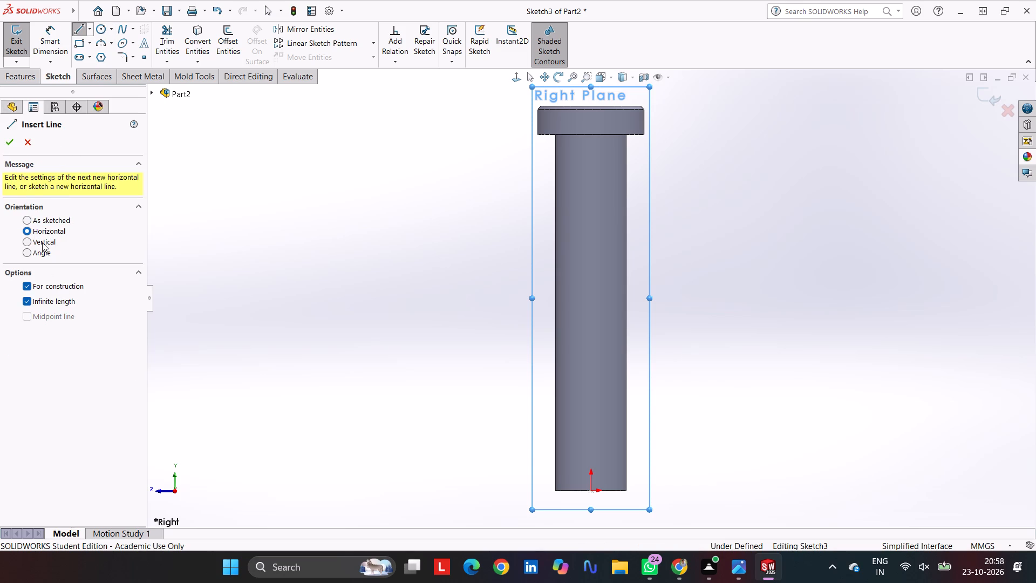
{"action": "left_click", "coordinate": [42, 242]}
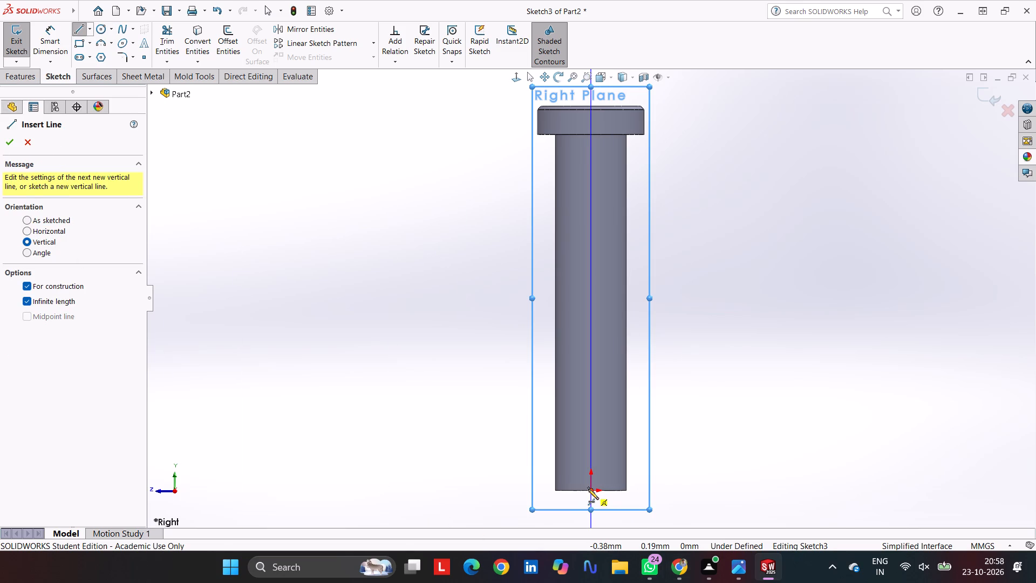
{"action": "left_click", "coordinate": [589, 489]}
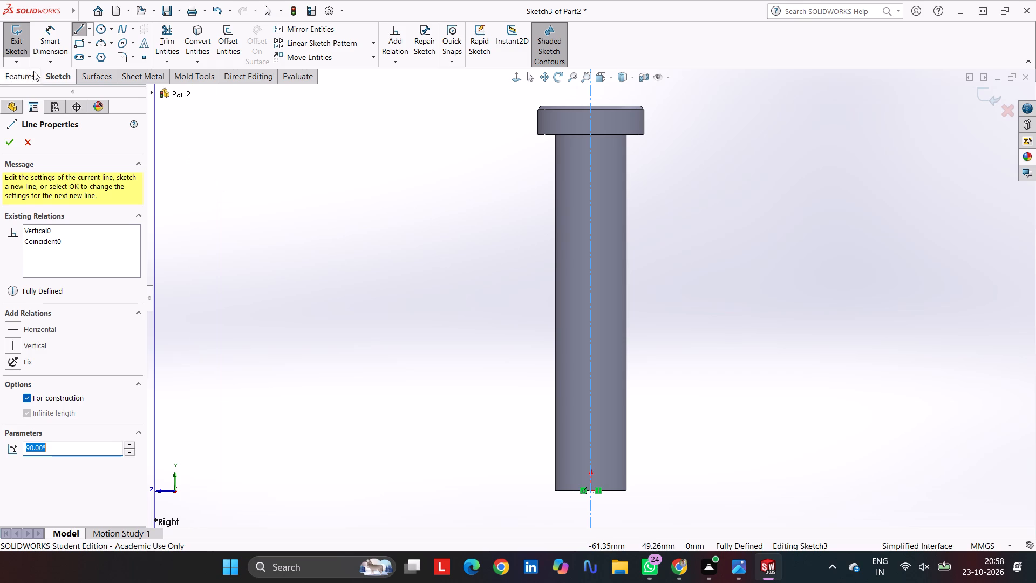
{"action": "left_click", "coordinate": [9, 144]}
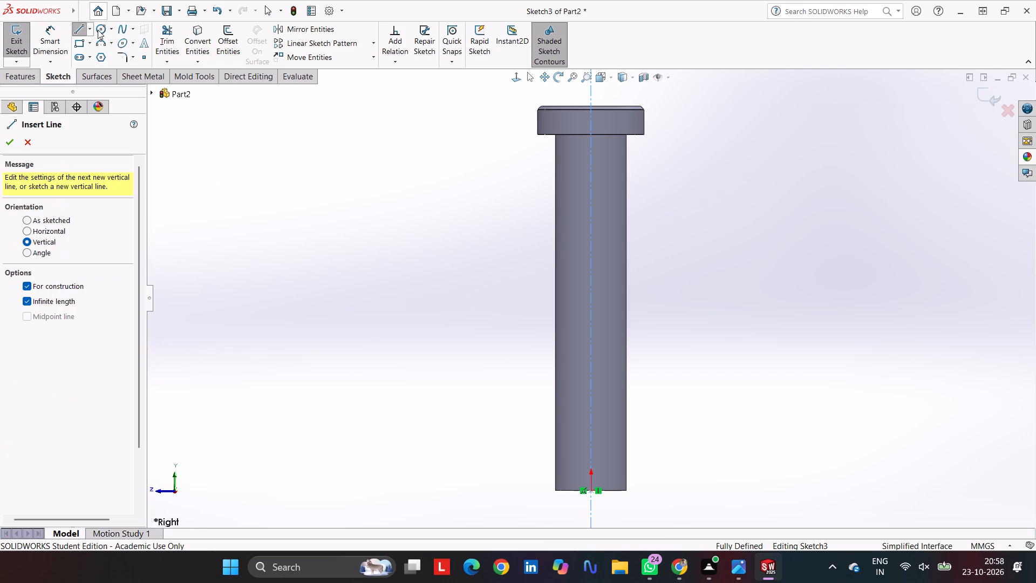
Sketch a circle centred on the construction line near the shank's lower end and dimension its diameter to 3 mm.
{"action": "left_click", "coordinate": [98, 30]}
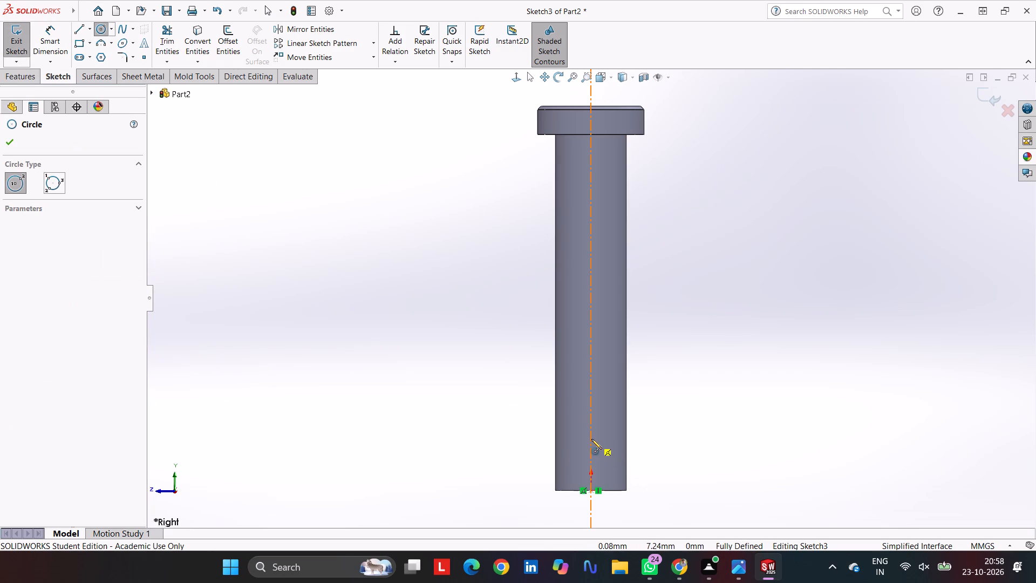
{"action": "left_click", "coordinate": [591, 439]}
{"action": "left_click", "coordinate": [600, 449]}
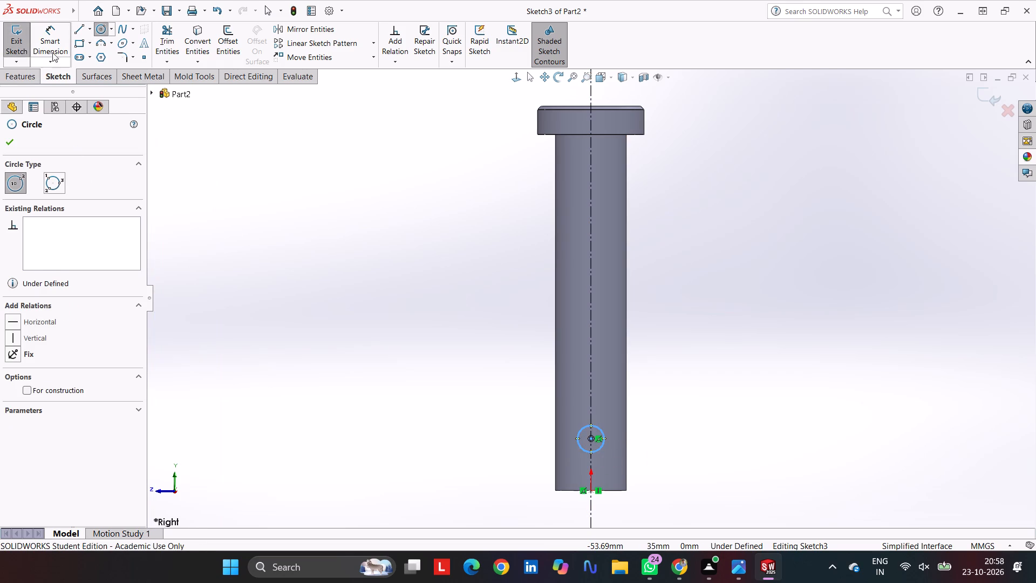
{"action": "left_click", "coordinate": [50, 42]}
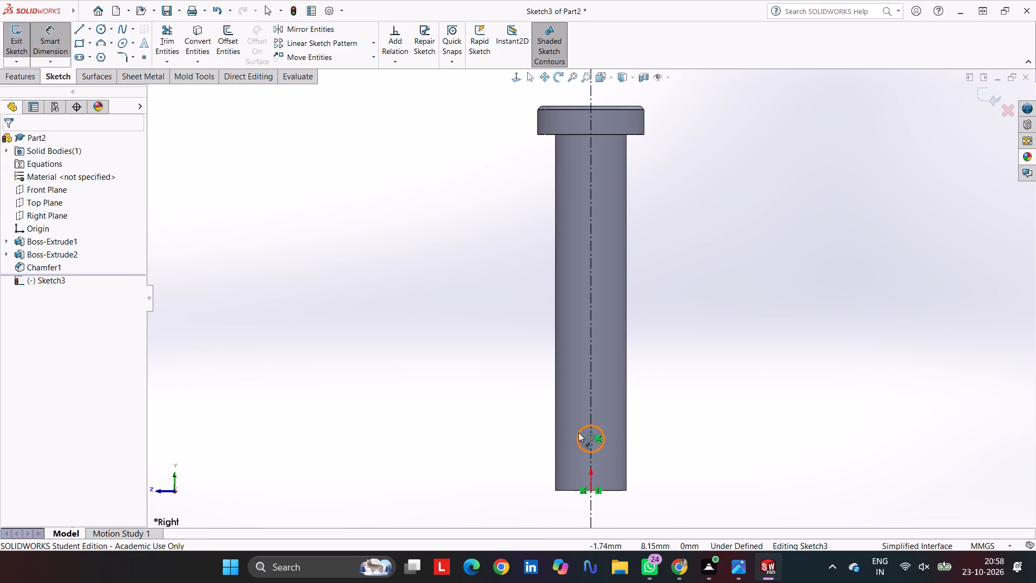
{"action": "left_click", "coordinate": [578, 432]}
{"action": "left_click", "coordinate": [499, 393]}
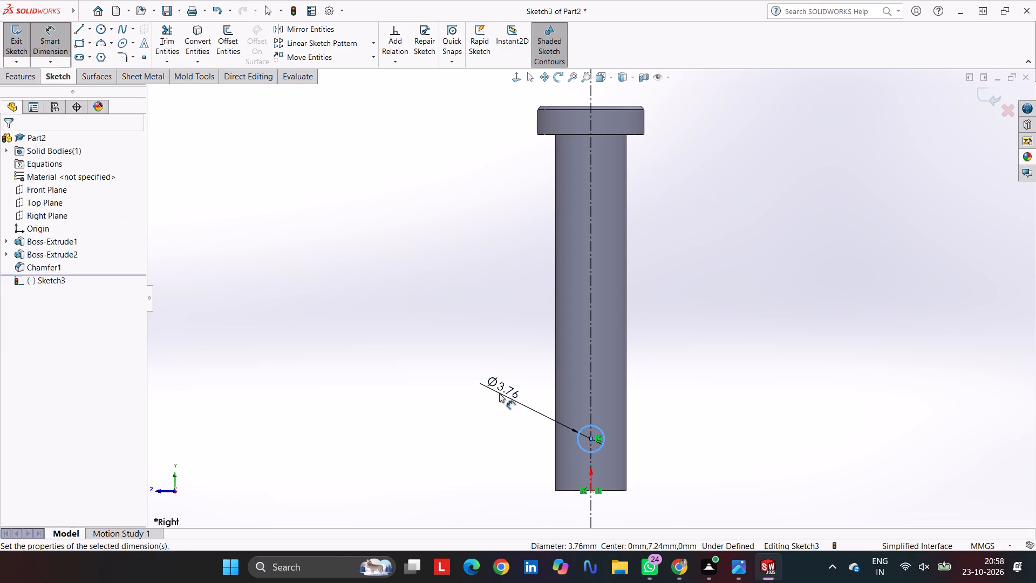
{"action": "key", "text": "3"}
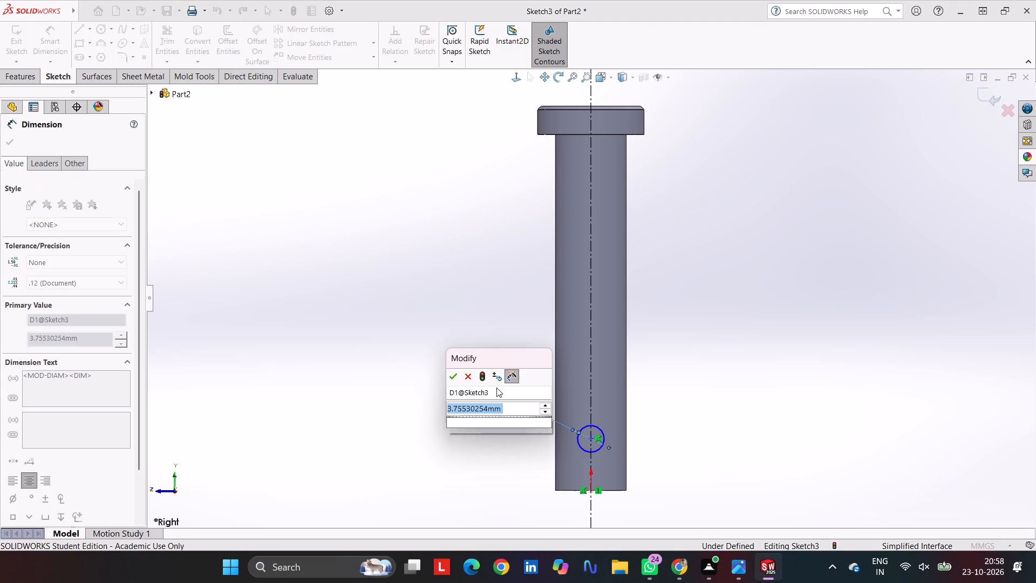
{"action": "key", "text": "Return"}
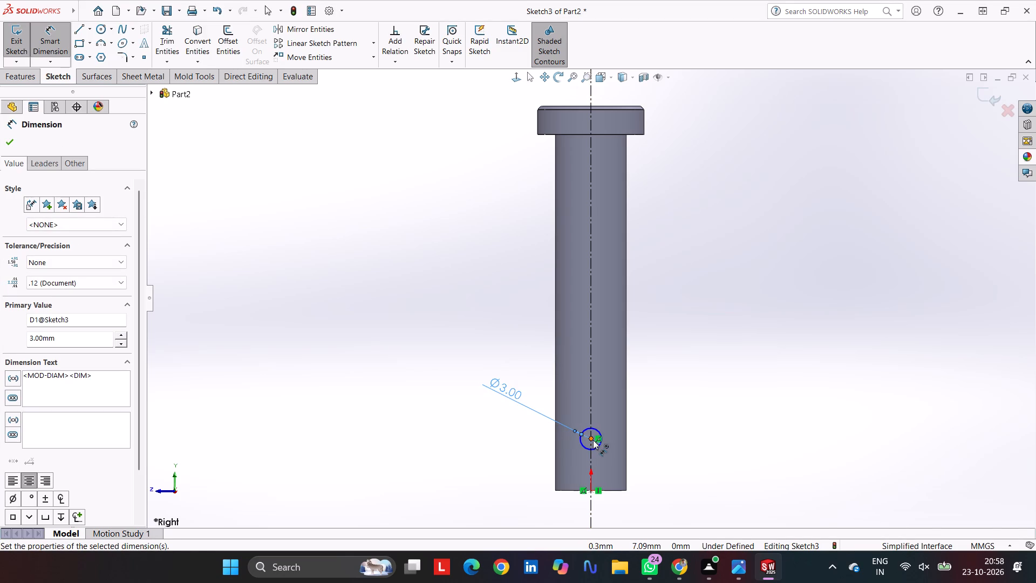
Dimension the circle's centre 6 mm above the origin.
{"action": "left_click", "coordinate": [593, 439]}
{"action": "left_click", "coordinate": [590, 493]}
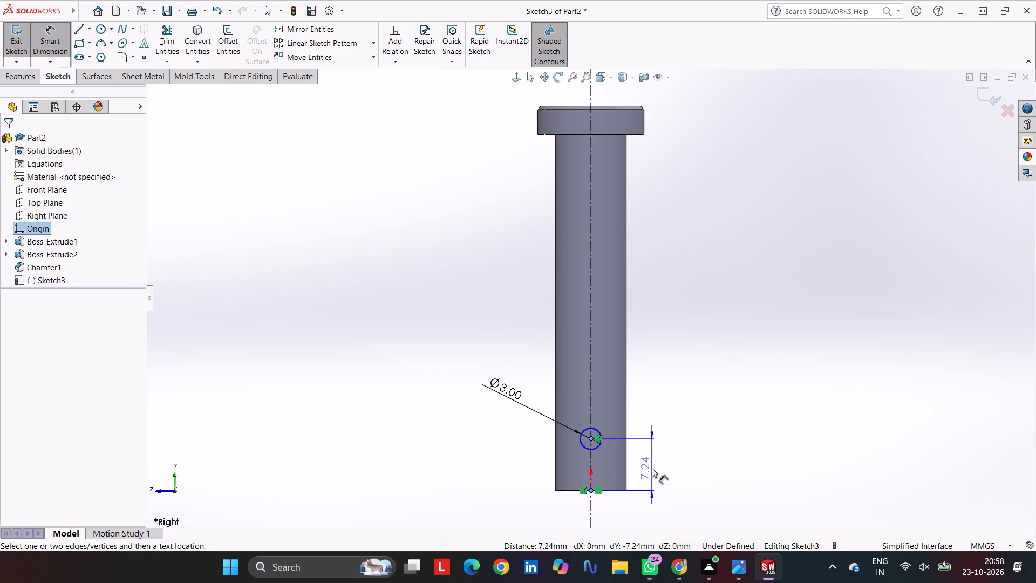
{"action": "left_click", "coordinate": [652, 468]}
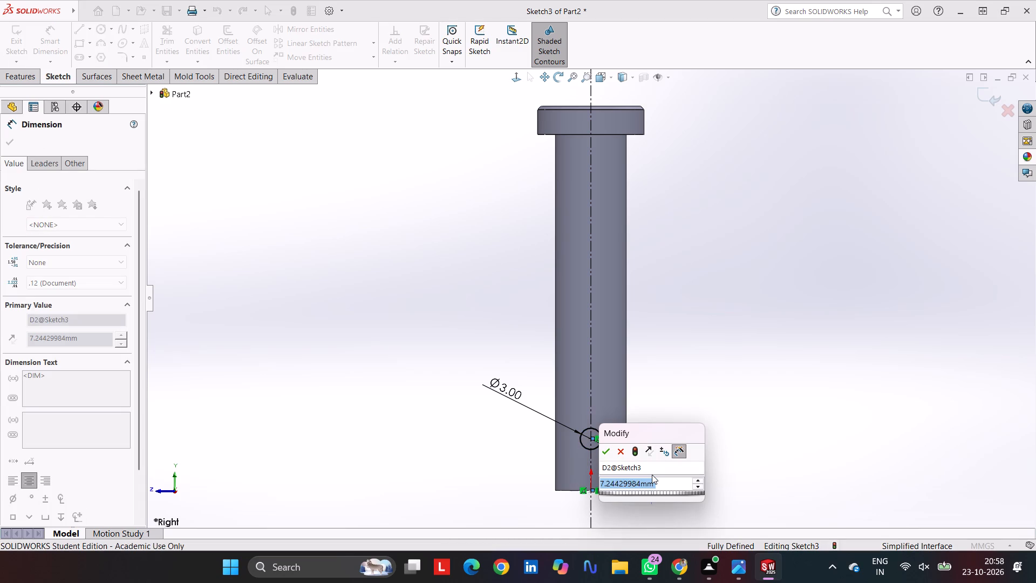
{"action": "key", "text": "6"}
{"action": "key", "text": "Return"}
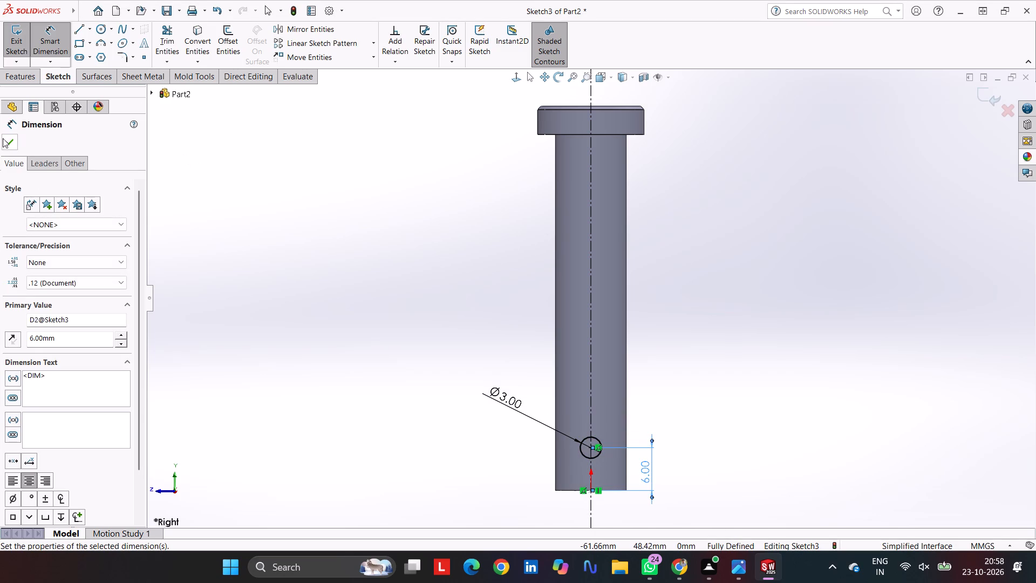
{"action": "left_click", "coordinate": [15, 145]}
Extrude-cut the 3 mm circle with a Mid Plane end condition, deep enough to make a cross hole through the shank.
{"action": "left_click", "coordinate": [16, 80]}
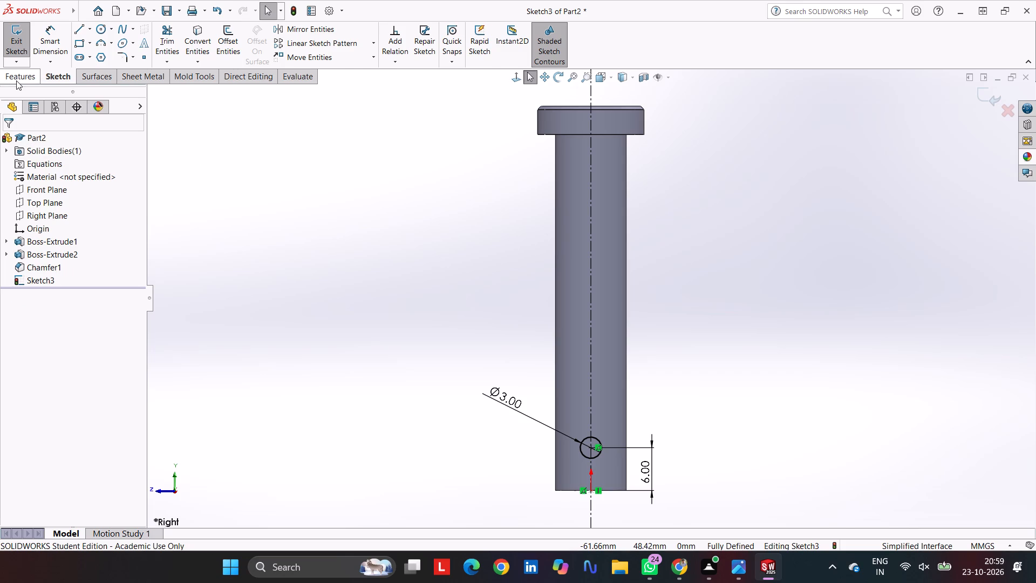
{"action": "left_click", "coordinate": [195, 37]}
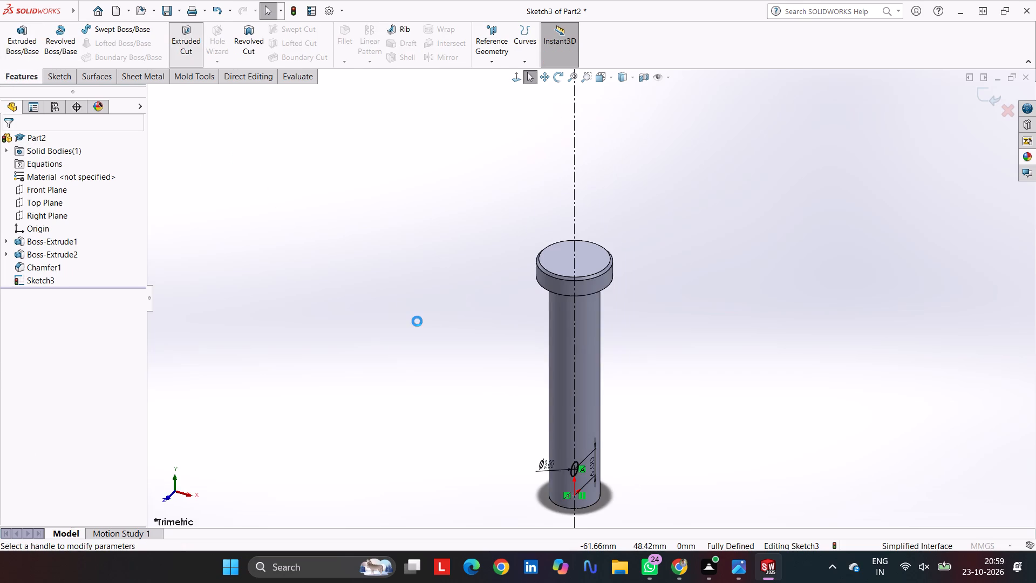
{"action": "middle_click_drag", "start_coordinate": [422, 333], "coordinate": [434, 344]}
{"action": "left_click", "coordinate": [88, 264]}
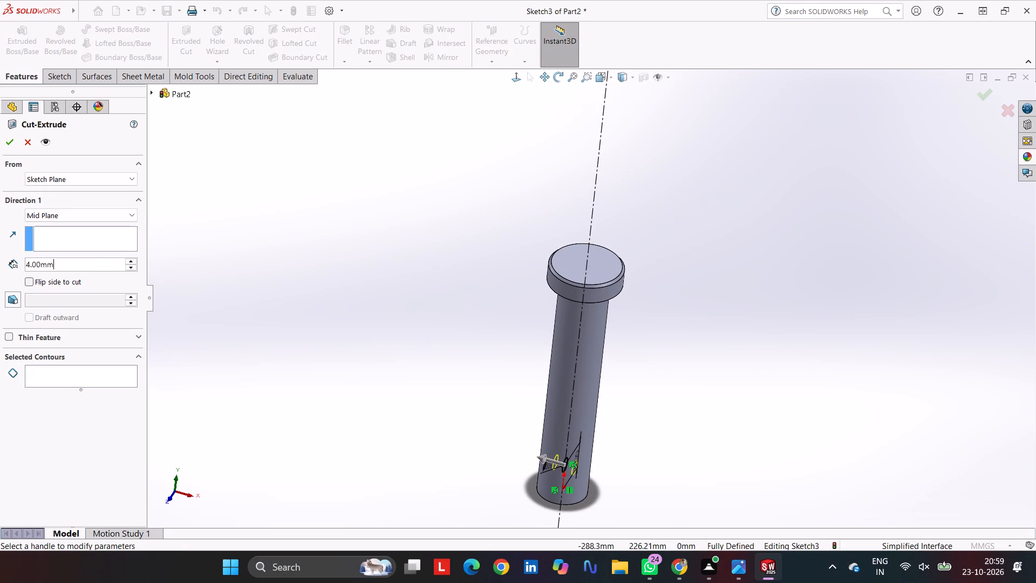
{"action": "left_click", "coordinate": [134, 263]}
{"action": "left_click", "coordinate": [10, 142]}
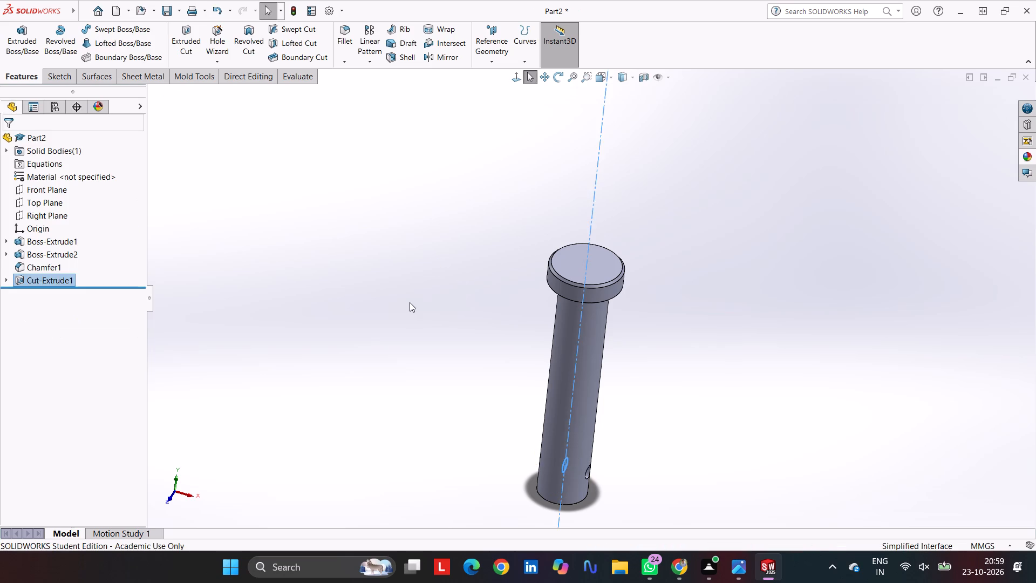
{"action": "left_click", "coordinate": [410, 302]}
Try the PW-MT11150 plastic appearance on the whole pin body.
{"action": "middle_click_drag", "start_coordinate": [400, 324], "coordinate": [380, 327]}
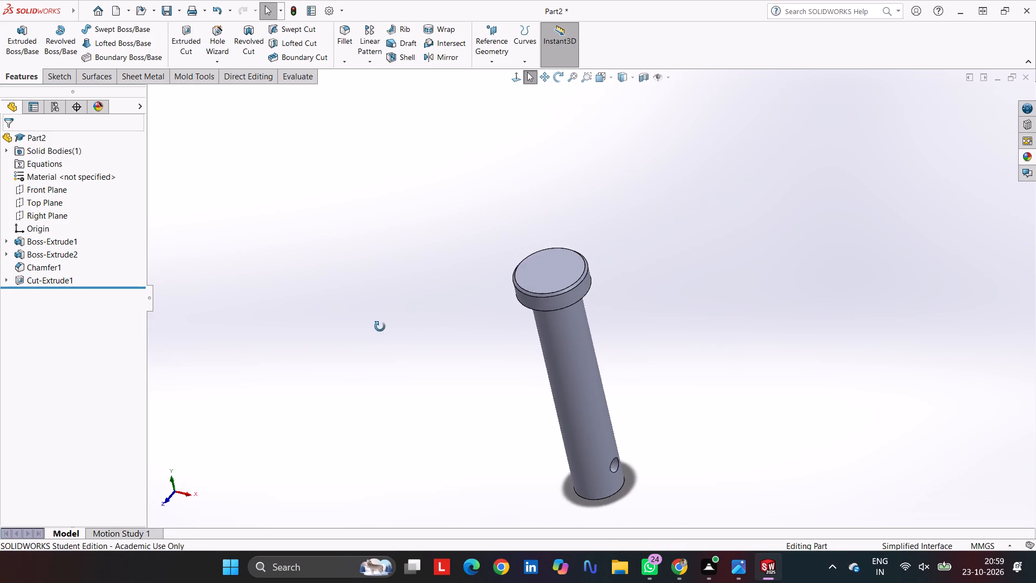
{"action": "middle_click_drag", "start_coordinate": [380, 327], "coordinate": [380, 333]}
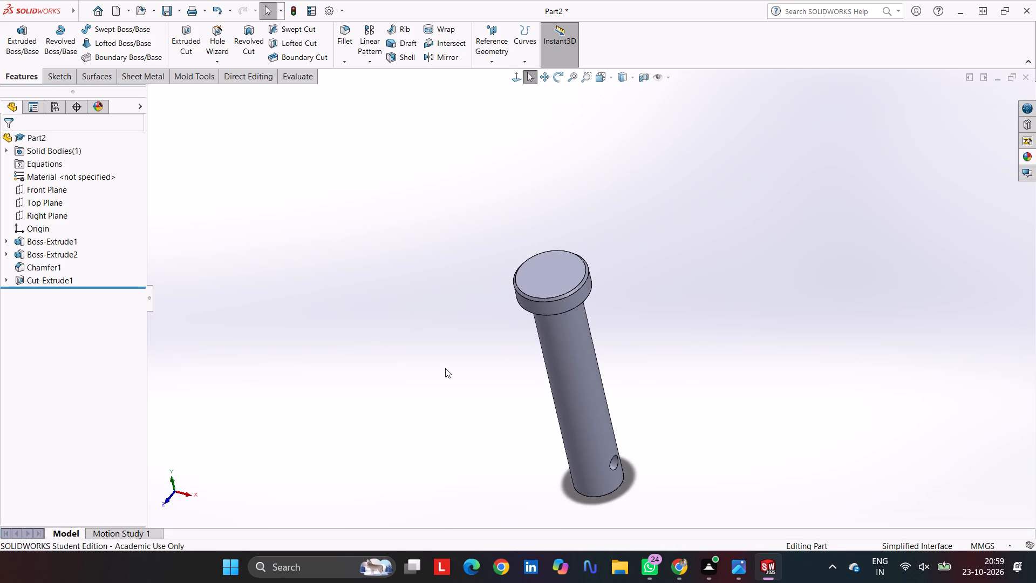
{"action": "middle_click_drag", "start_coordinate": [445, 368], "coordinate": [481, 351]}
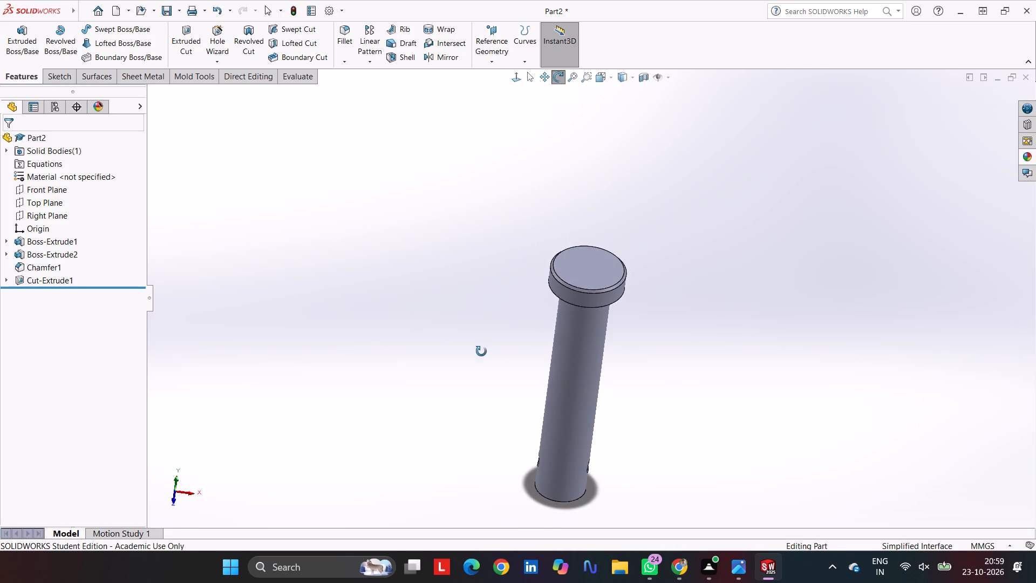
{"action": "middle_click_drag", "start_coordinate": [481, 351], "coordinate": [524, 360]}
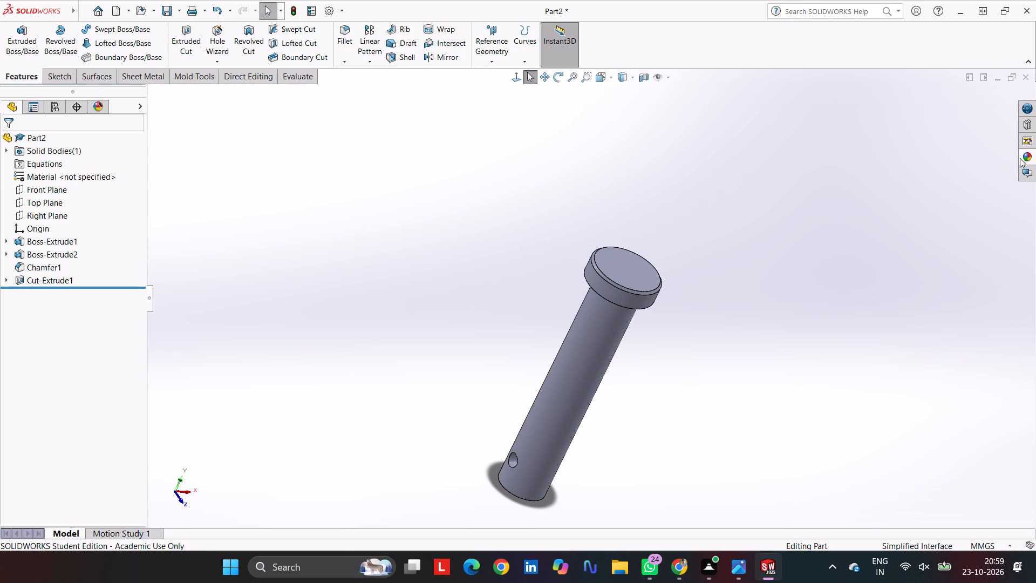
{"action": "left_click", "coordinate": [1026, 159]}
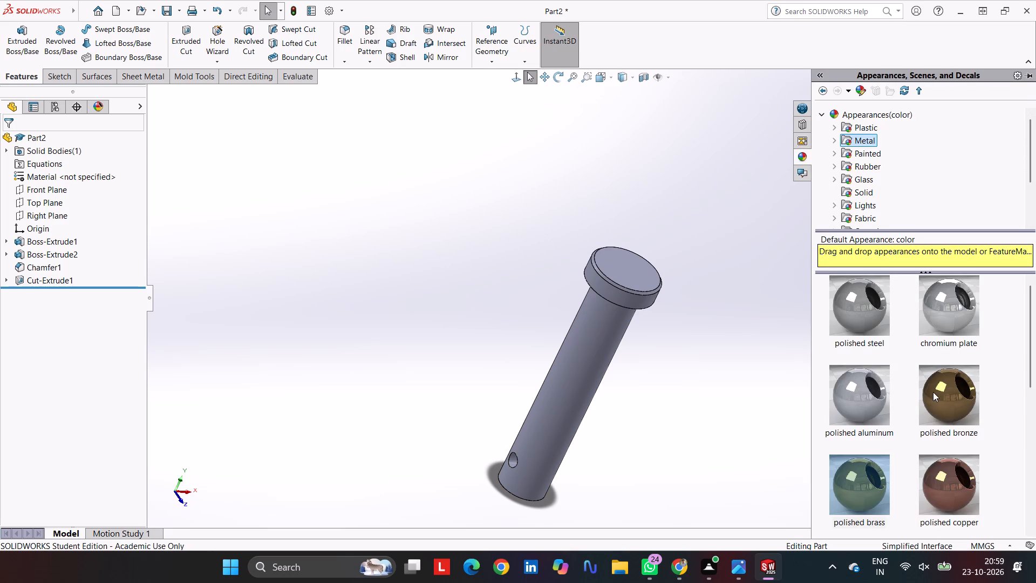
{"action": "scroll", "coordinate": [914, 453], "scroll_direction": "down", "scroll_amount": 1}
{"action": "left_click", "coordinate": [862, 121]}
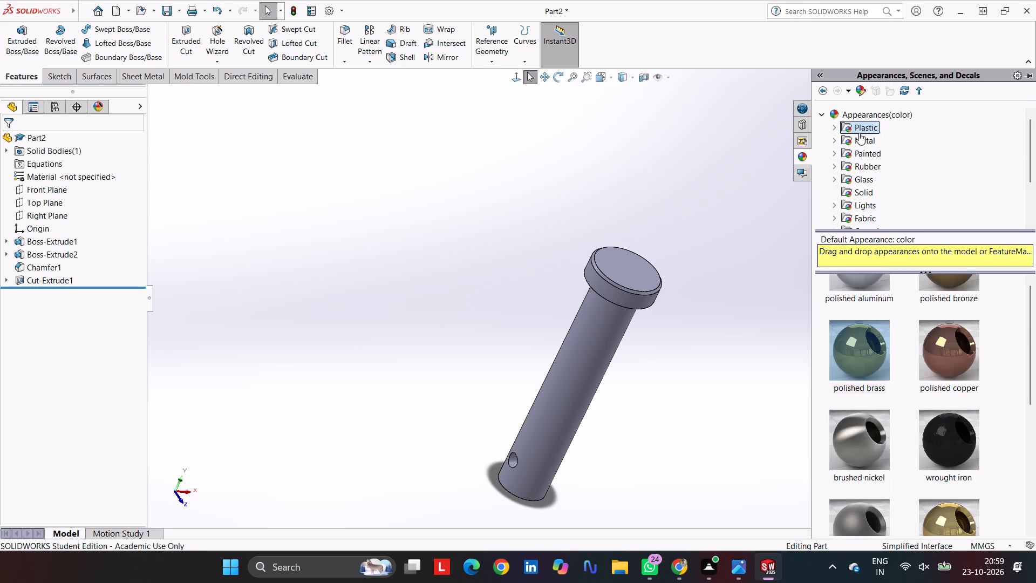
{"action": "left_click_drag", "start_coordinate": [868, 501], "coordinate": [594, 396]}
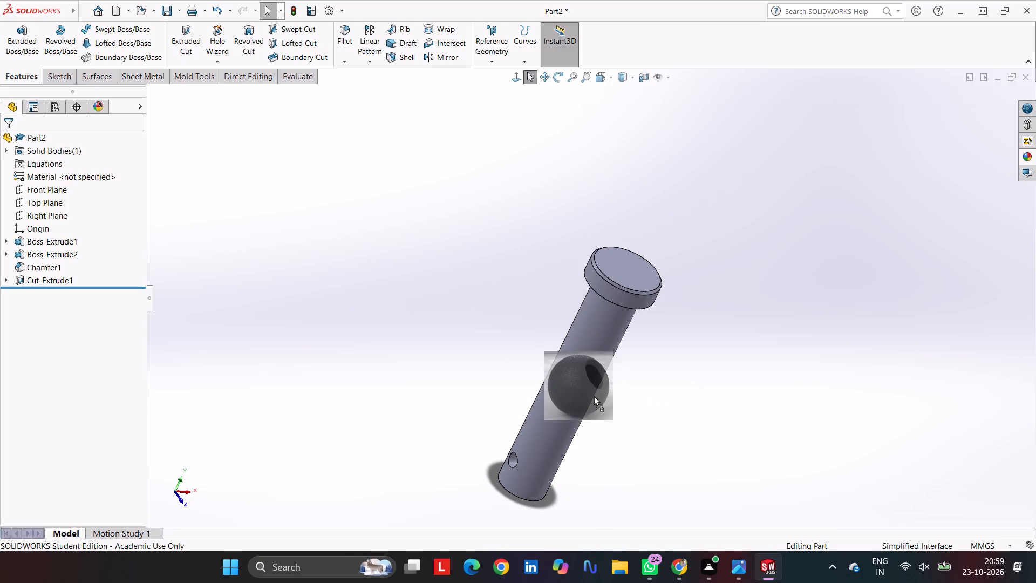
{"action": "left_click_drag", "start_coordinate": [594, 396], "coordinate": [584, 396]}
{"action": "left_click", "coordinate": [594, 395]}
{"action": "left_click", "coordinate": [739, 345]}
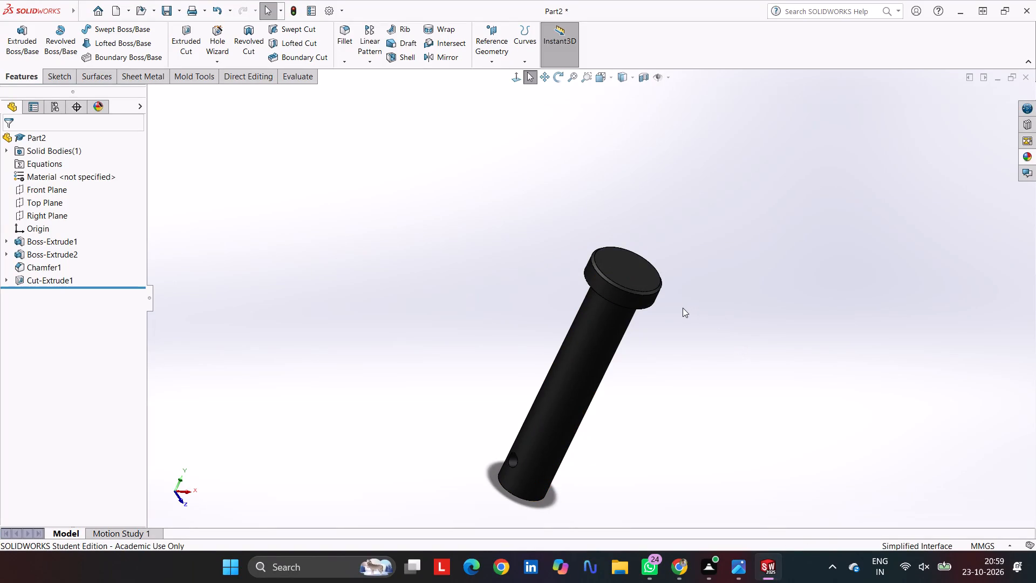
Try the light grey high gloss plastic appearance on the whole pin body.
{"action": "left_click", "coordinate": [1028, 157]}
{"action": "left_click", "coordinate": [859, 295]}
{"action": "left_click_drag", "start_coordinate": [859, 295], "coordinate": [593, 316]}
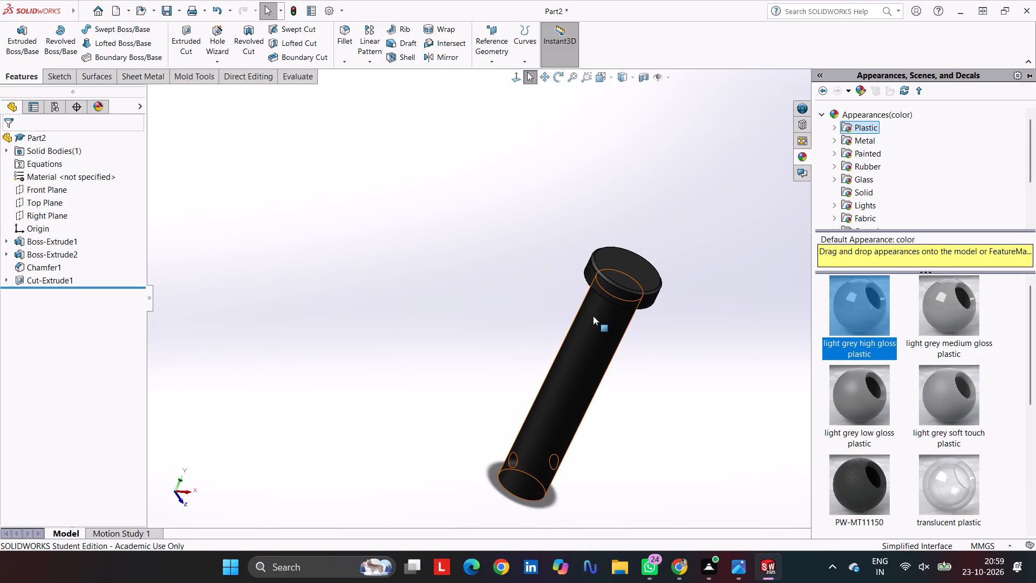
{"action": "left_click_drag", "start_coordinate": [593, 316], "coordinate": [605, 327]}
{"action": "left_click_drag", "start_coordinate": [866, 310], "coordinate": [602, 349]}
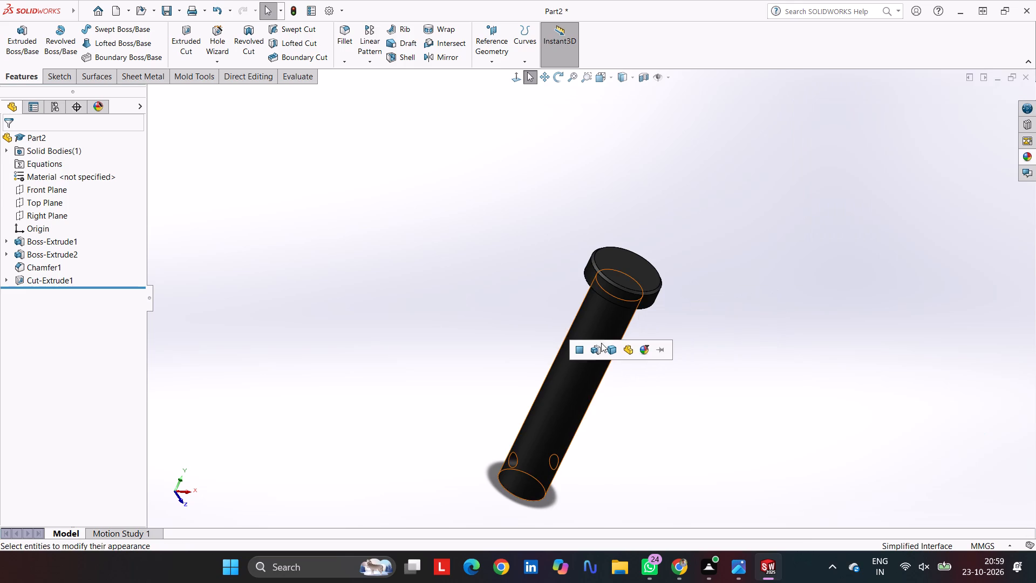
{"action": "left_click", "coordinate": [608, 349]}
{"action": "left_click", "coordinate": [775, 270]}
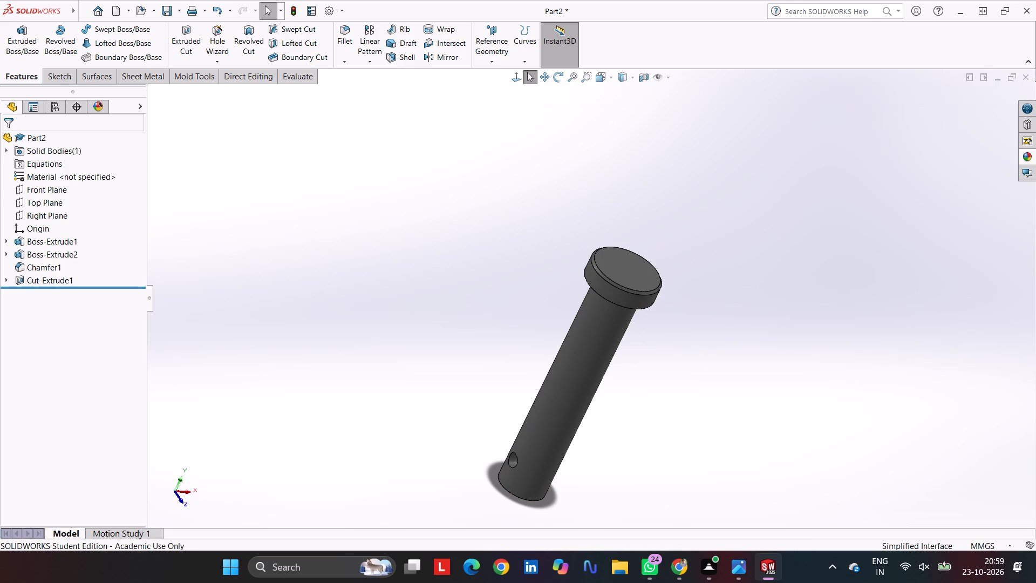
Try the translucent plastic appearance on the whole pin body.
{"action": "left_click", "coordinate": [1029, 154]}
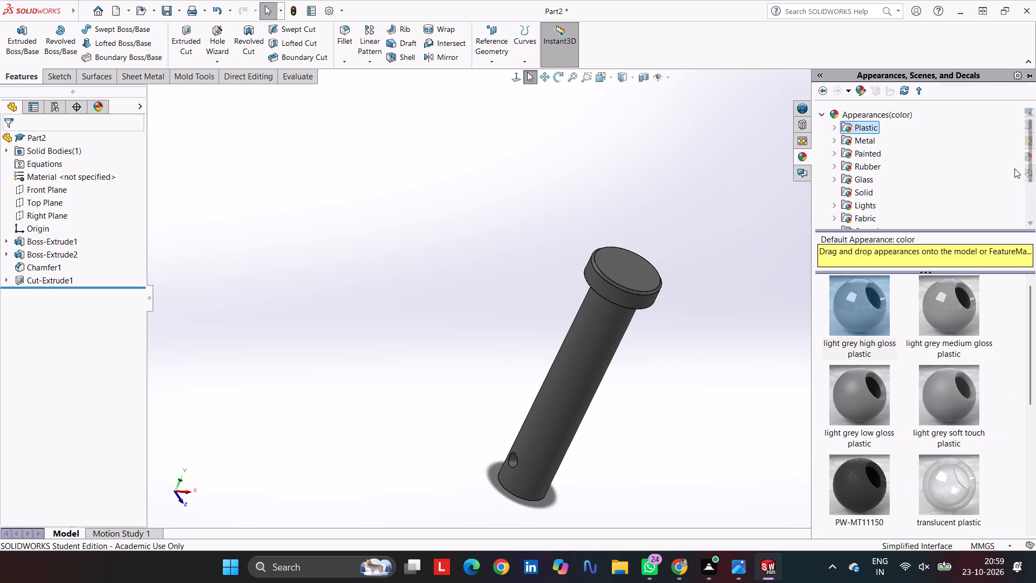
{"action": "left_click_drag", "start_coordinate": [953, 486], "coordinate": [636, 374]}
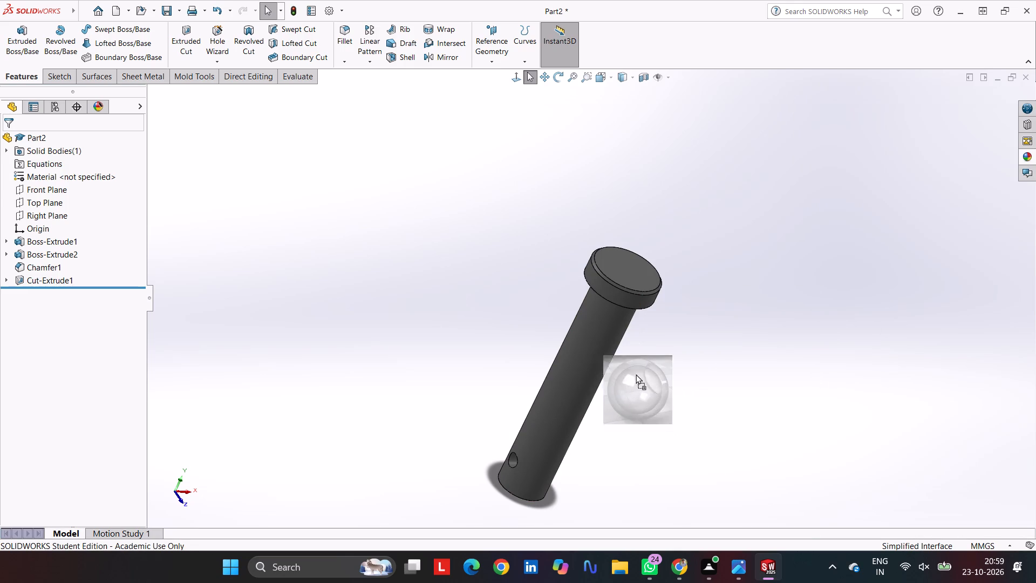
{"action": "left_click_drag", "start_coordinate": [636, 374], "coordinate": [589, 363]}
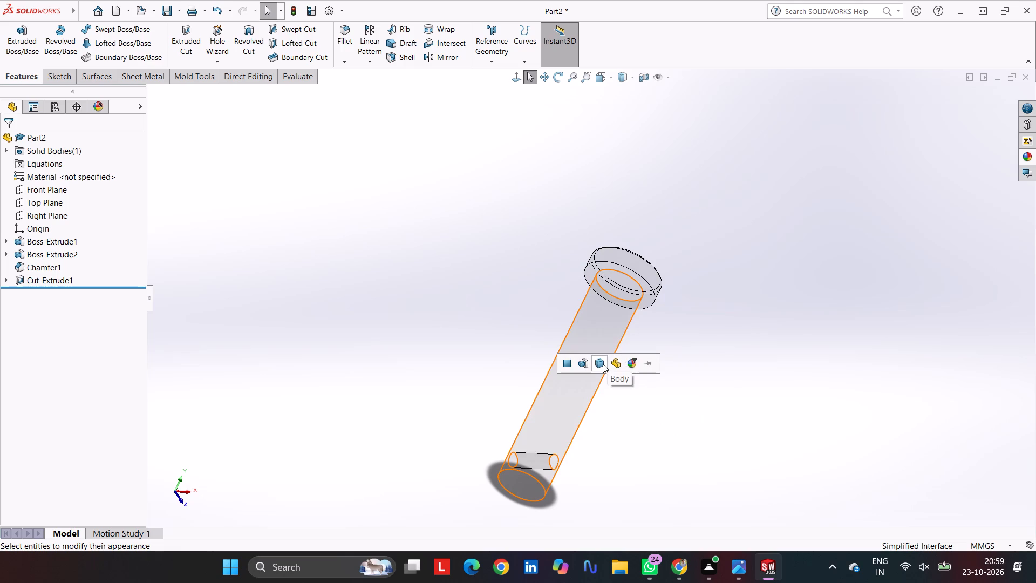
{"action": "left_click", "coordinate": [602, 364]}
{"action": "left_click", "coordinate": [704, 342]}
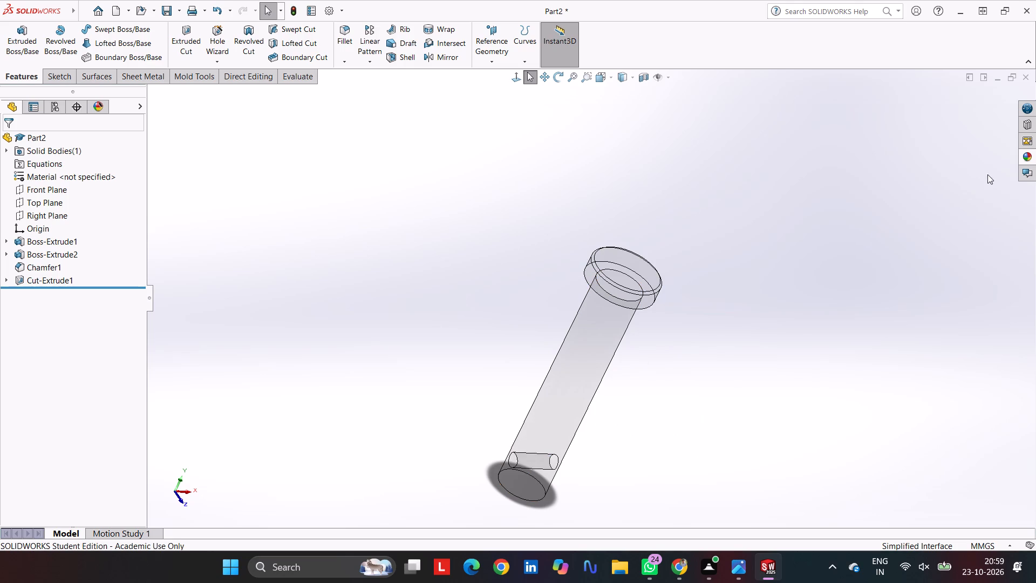
Apply the polished steel metal appearance to the whole pin body.
{"action": "left_click", "coordinate": [1024, 155]}
{"action": "scroll", "coordinate": [886, 366], "scroll_direction": "down", "scroll_amount": 3}
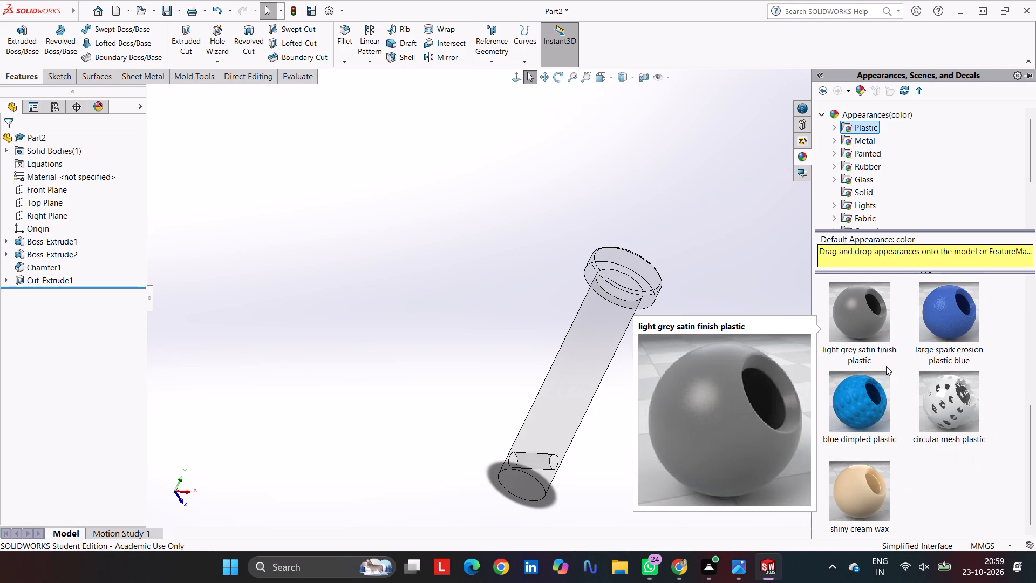
{"action": "left_click", "coordinate": [867, 140]}
{"action": "left_click_drag", "start_coordinate": [859, 308], "coordinate": [602, 355]}
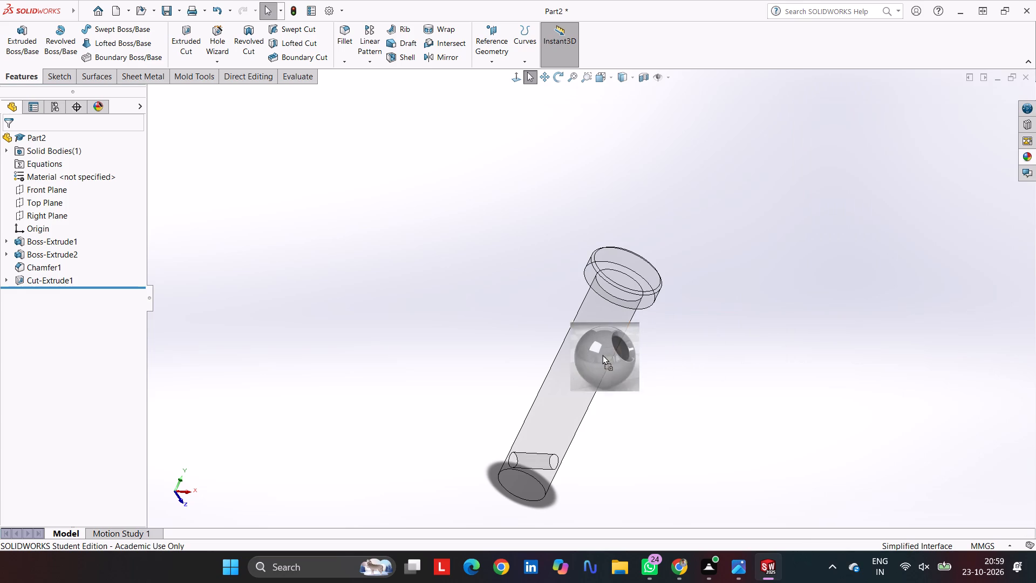
{"action": "left_click_drag", "start_coordinate": [602, 355], "coordinate": [586, 357]}
{"action": "left_click", "coordinate": [601, 358]}
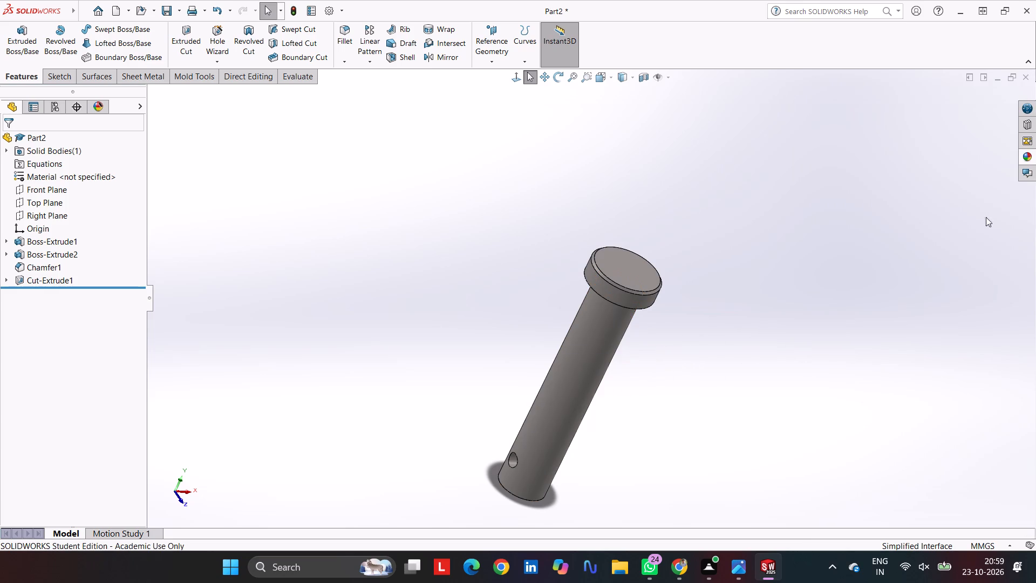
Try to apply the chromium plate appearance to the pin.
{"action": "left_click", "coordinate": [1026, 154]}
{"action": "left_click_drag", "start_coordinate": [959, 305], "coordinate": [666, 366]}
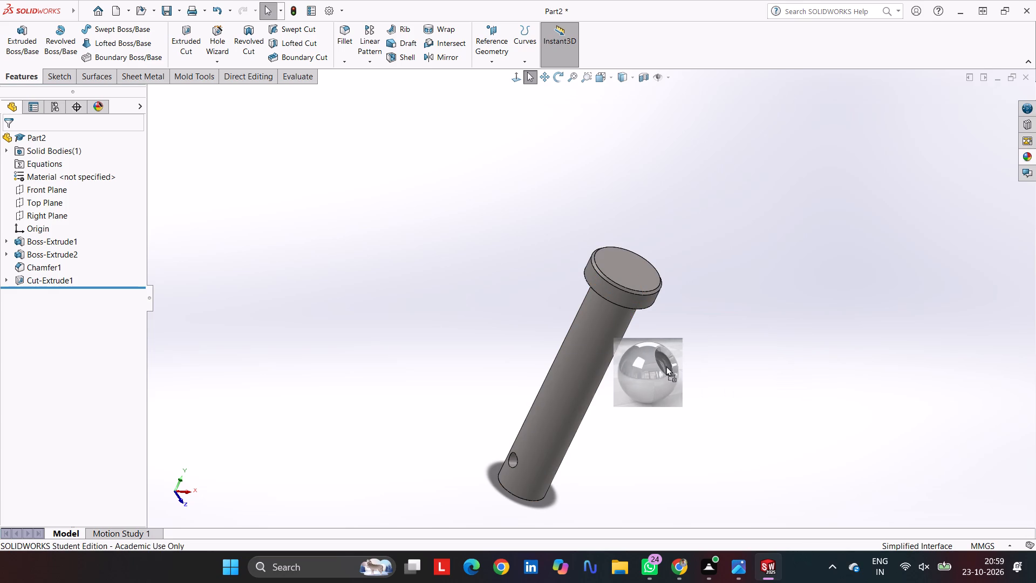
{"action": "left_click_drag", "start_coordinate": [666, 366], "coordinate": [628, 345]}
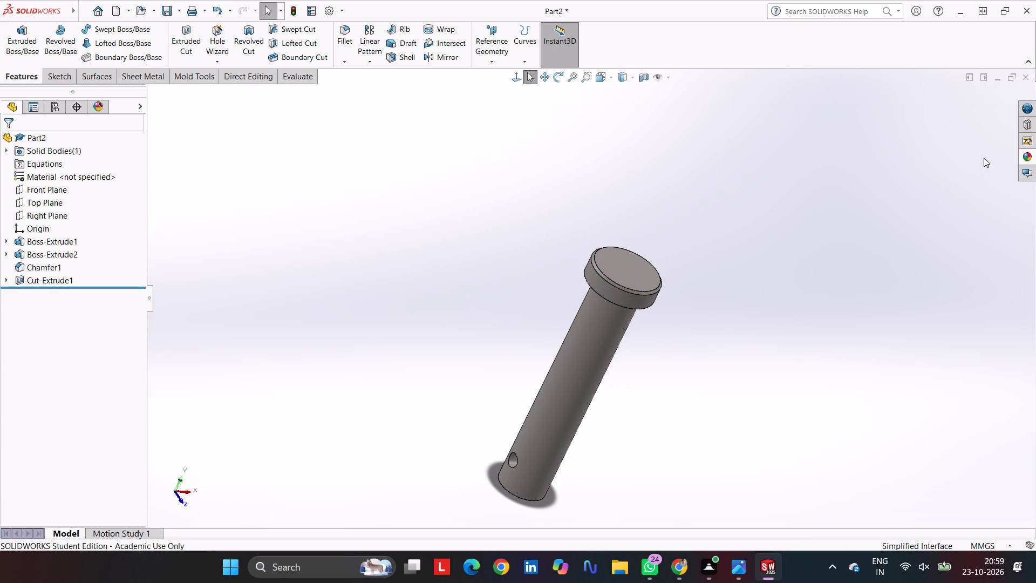
Recolour the pin body's polished steel appearance to medium grey from the standard colour swatches.
{"action": "right_click", "coordinate": [601, 330]}
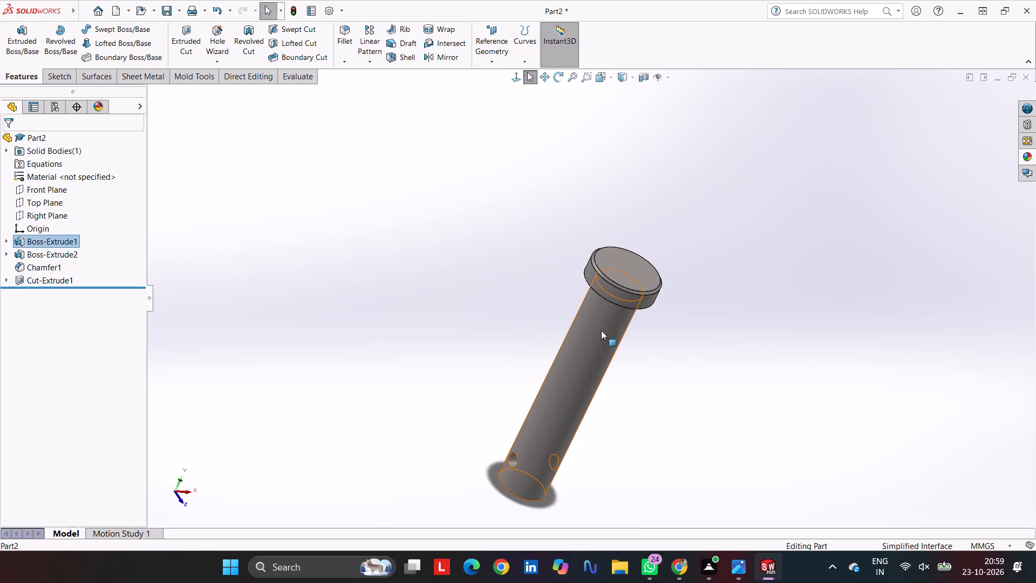
{"action": "left_click", "coordinate": [697, 282]}
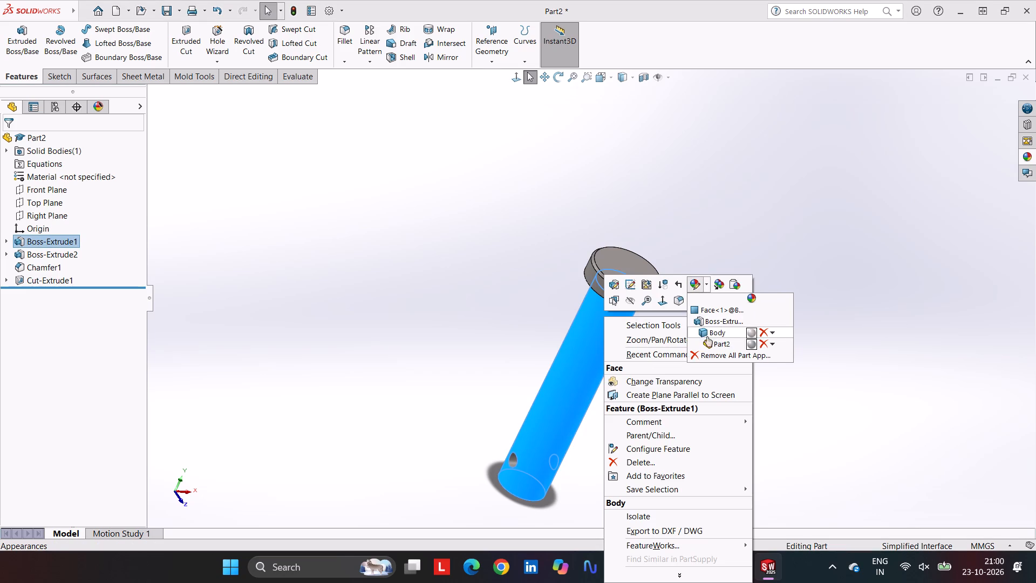
{"action": "left_click", "coordinate": [708, 335]}
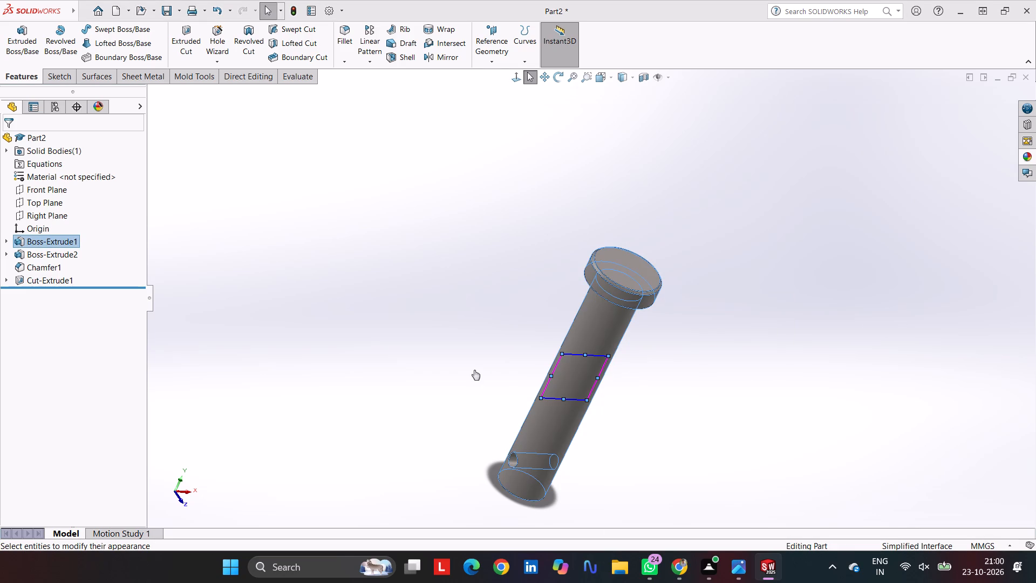
{"action": "left_click", "coordinate": [72, 432]}
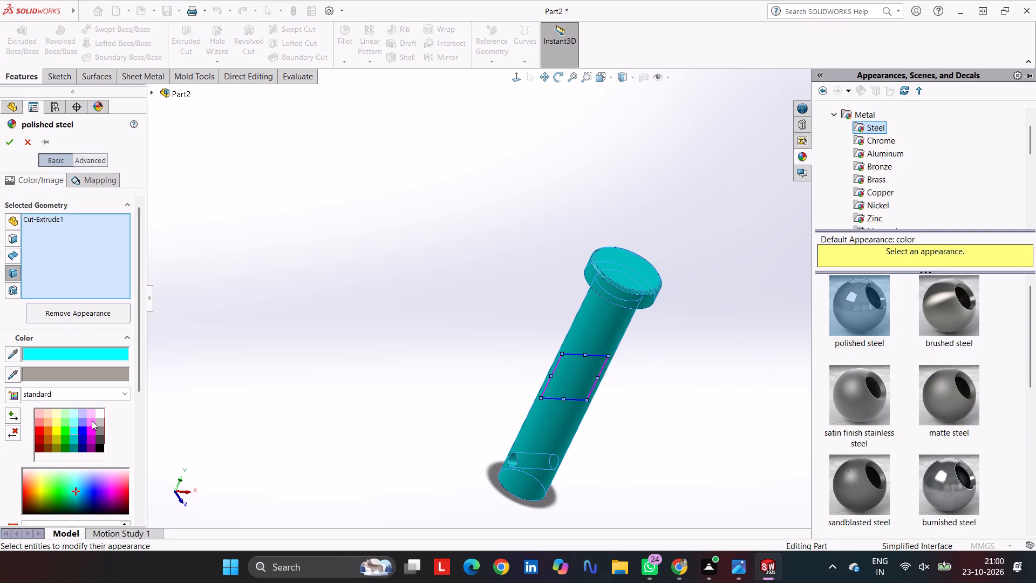
{"action": "left_click", "coordinate": [92, 421]}
{"action": "left_click", "coordinate": [100, 415]}
{"action": "left_click", "coordinate": [97, 423]}
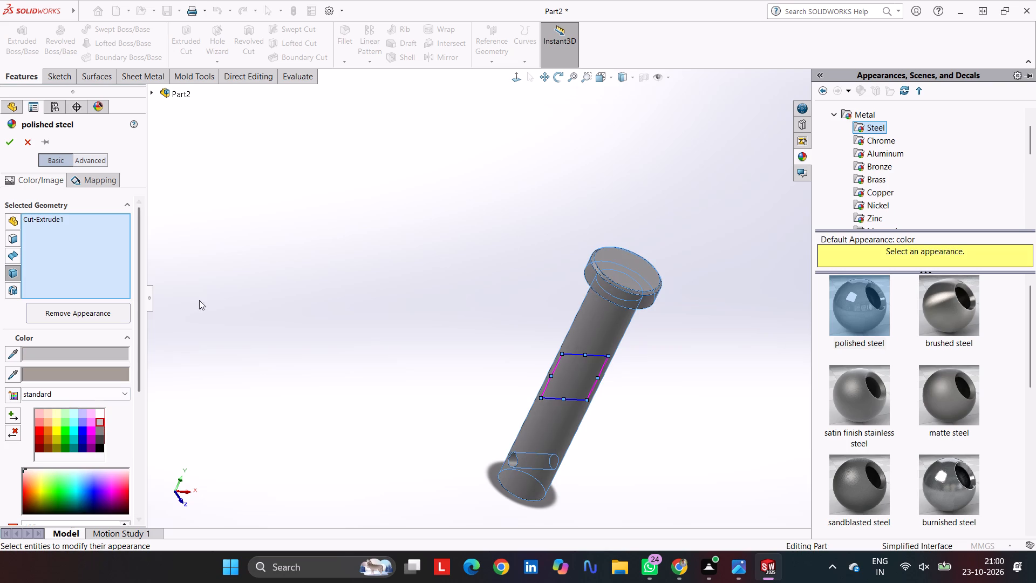
{"action": "left_click", "coordinate": [98, 430]}
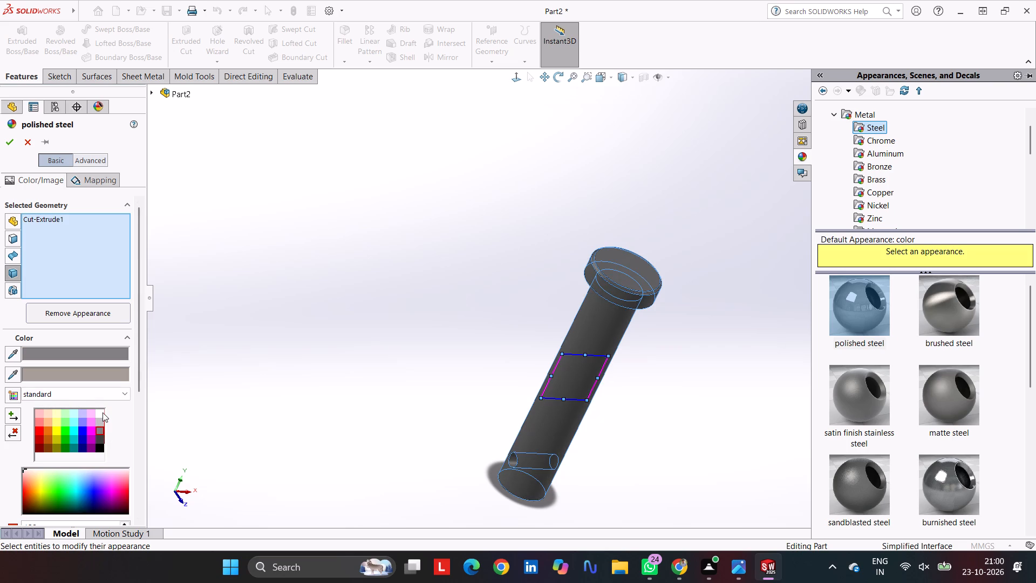
{"action": "left_click", "coordinate": [6, 139]}
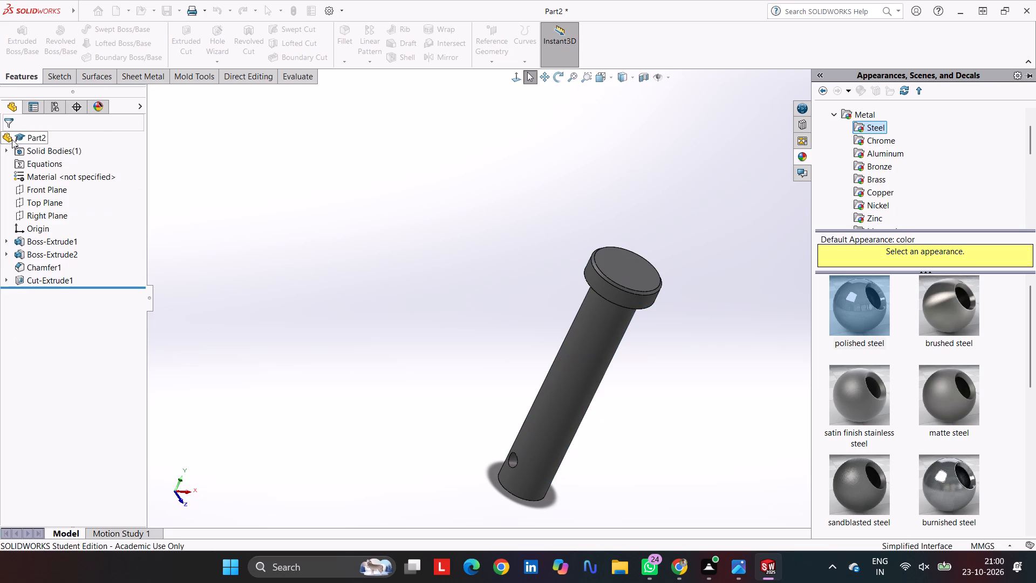
{"action": "left_click", "coordinate": [448, 187]}
Set the pin to an isometric view and save it as Part2 in the Clevis Mount SolidWorks Assembly folder.
{"action": "middle_click_drag", "start_coordinate": [478, 242], "coordinate": [620, 407]}
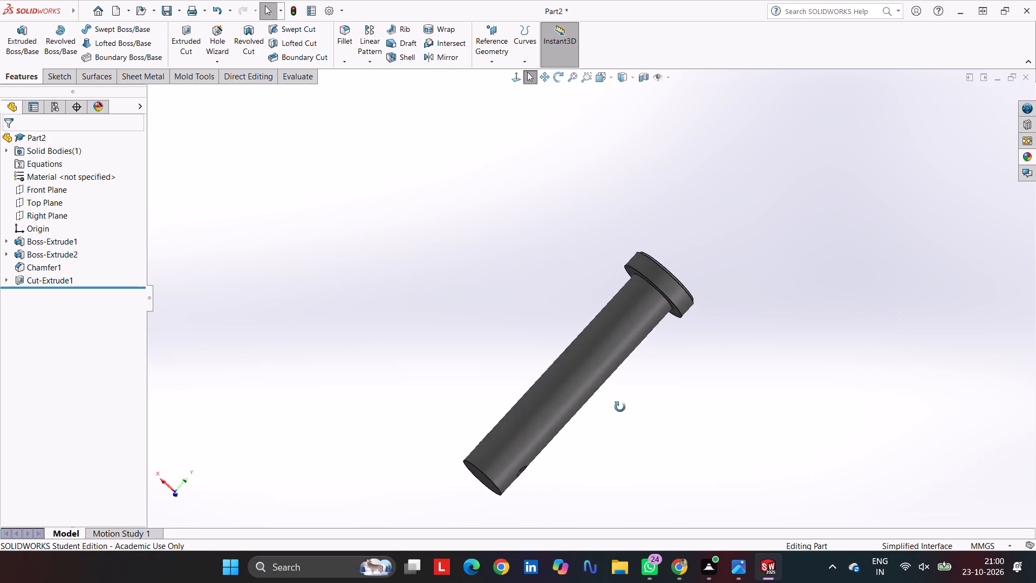
{"action": "middle_click_drag", "start_coordinate": [620, 407], "coordinate": [394, 214]}
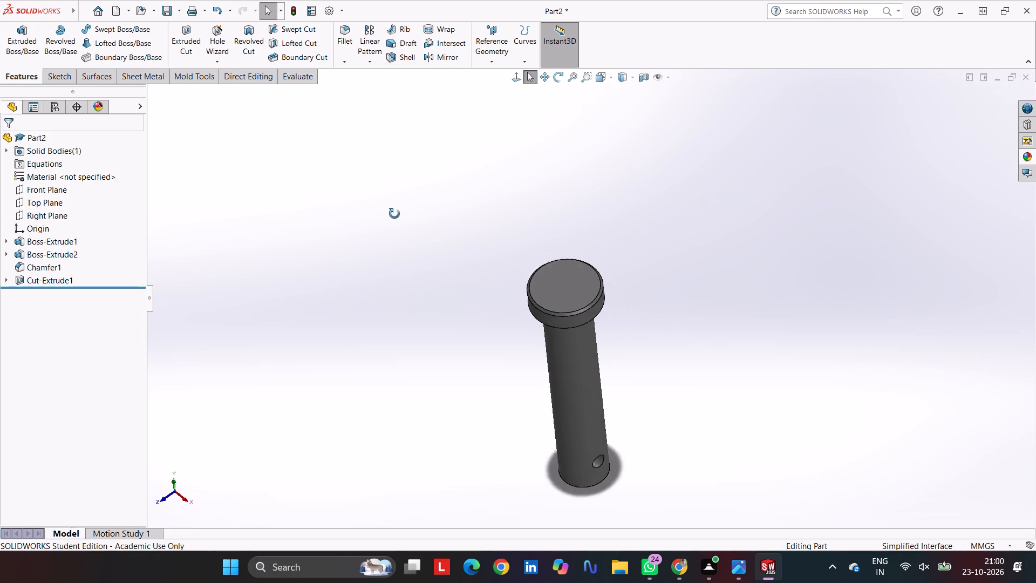
{"action": "middle_click_drag", "start_coordinate": [394, 214], "coordinate": [645, 368]}
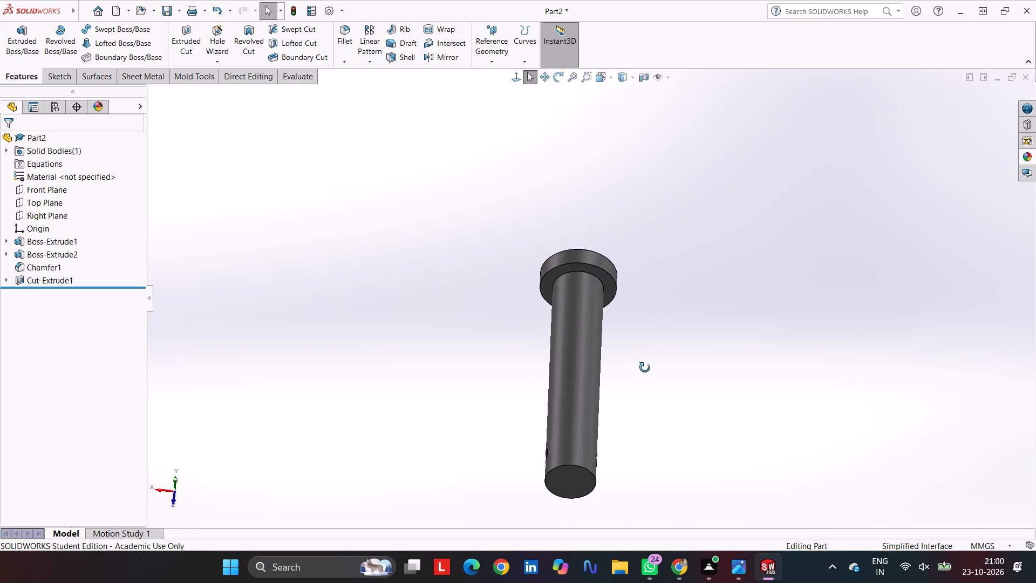
{"action": "middle_click_drag", "start_coordinate": [645, 368], "coordinate": [569, 276]}
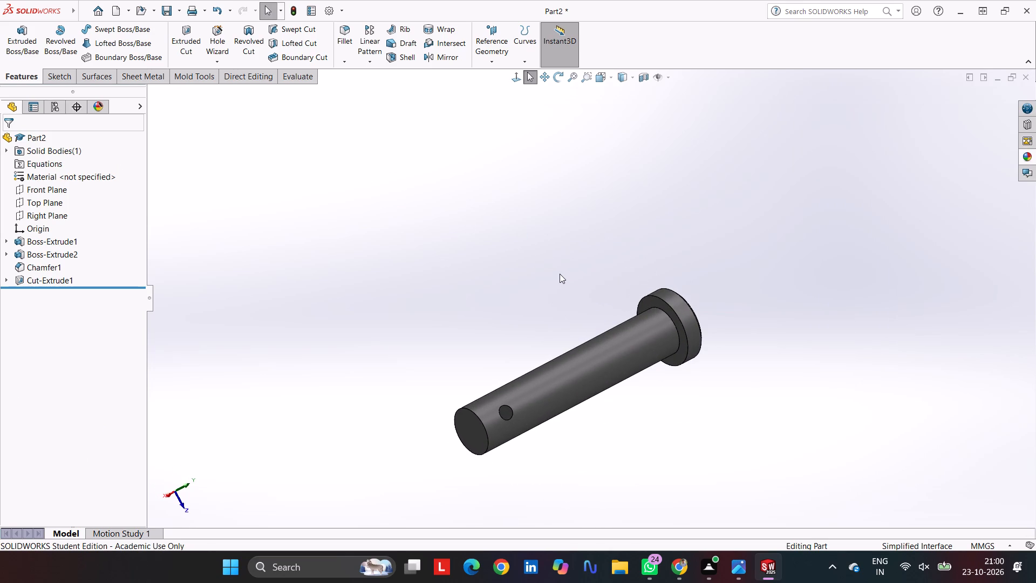
{"action": "key", "text": "ctrl+7"}
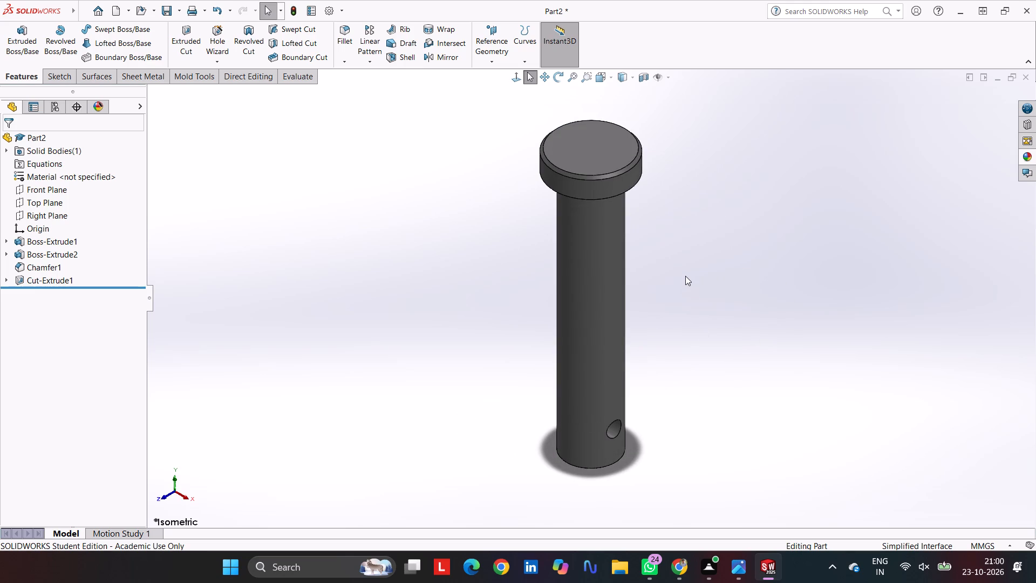
{"action": "key", "text": "ctrl+s"}
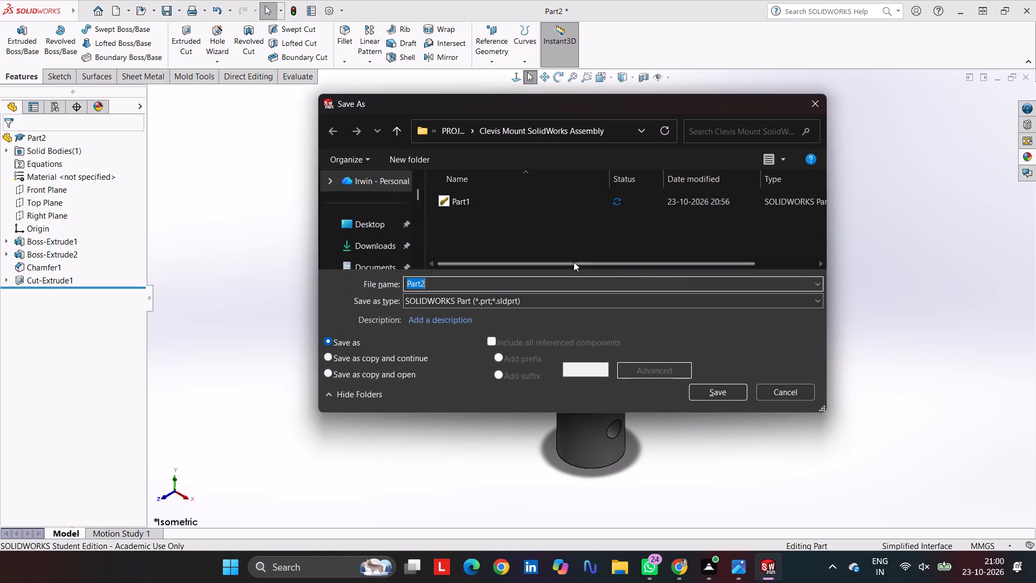
{"action": "left_click", "coordinate": [733, 398]}
{"action": "left_click", "coordinate": [853, 208]}
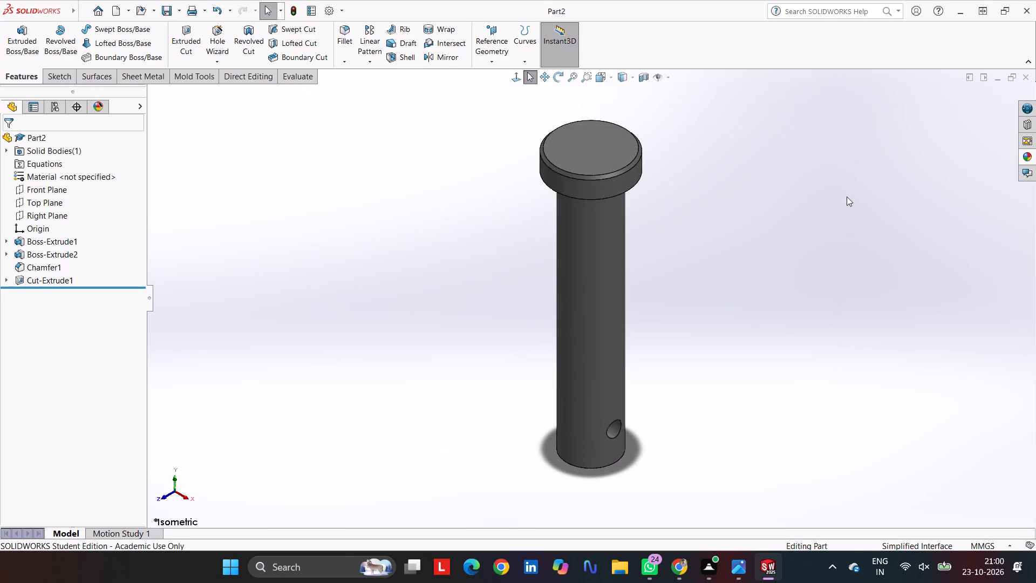
Print the current screen image of the pin on A4 paper to a PDF named 2 in the assembly folder.
{"action": "key", "text": "ctrl+p"}
{"action": "left_click", "coordinate": [628, 171]}
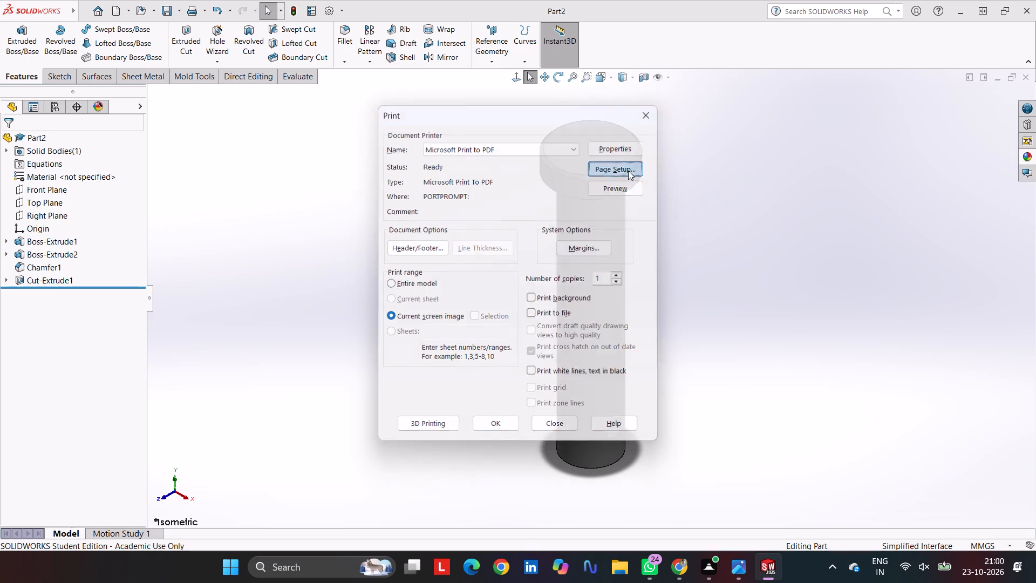
{"action": "left_click", "coordinate": [467, 315]}
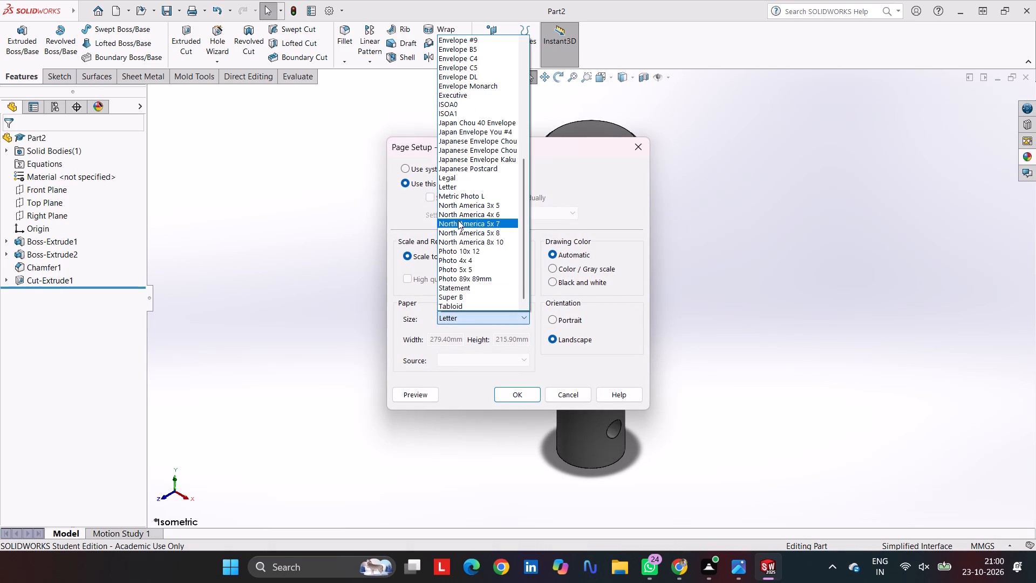
{"action": "scroll", "coordinate": [457, 219], "scroll_direction": "up", "scroll_amount": 9}
{"action": "left_click", "coordinate": [467, 59]}
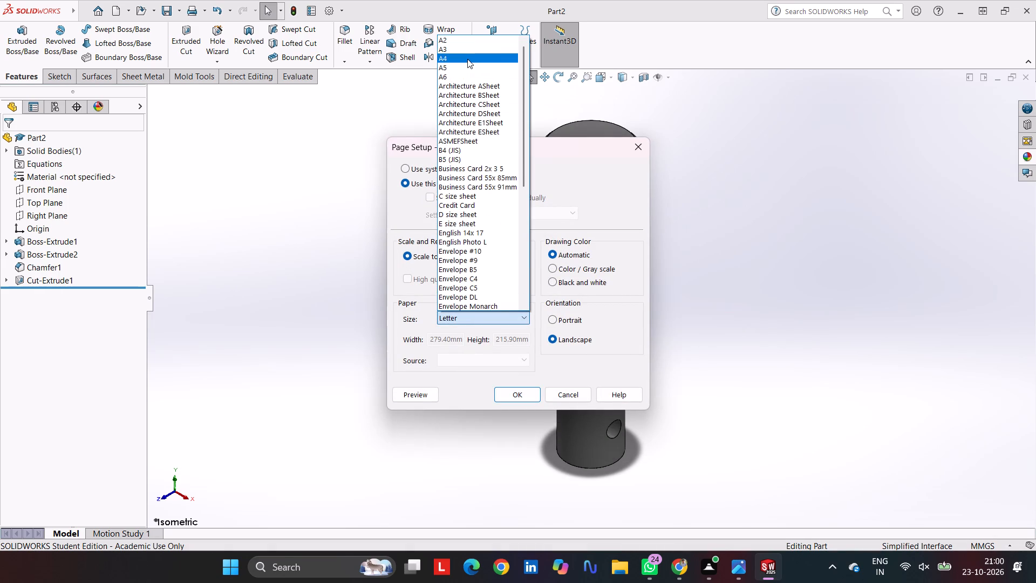
{"action": "left_click", "coordinate": [527, 399]}
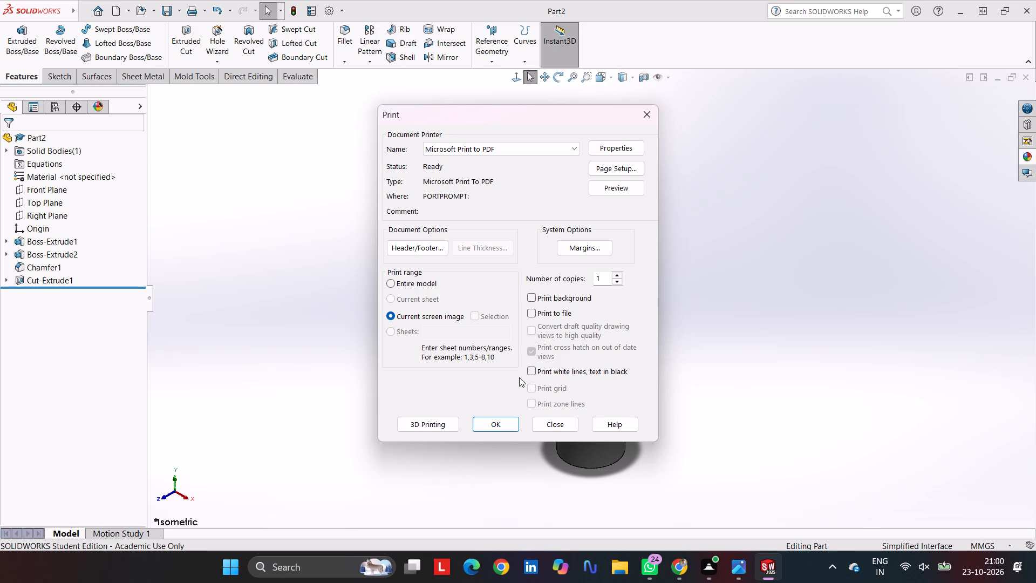
{"action": "left_click", "coordinate": [502, 416]}
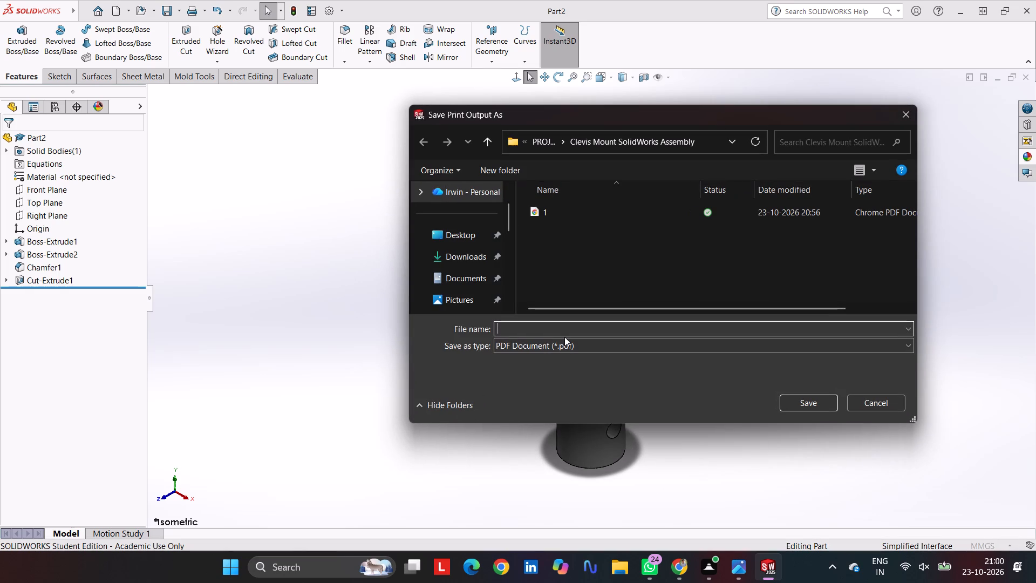
{"action": "key", "text": "2"}
{"action": "key", "text": "Return"}
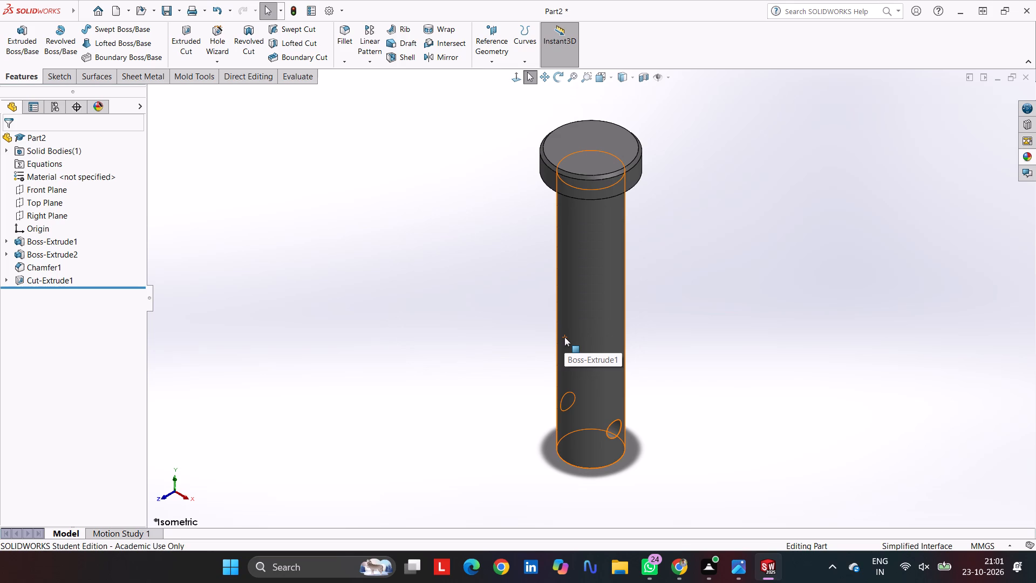
{"action": "left_click", "coordinate": [794, 303]}
Create a new part document.
{"action": "key", "text": "ctrl+n"}
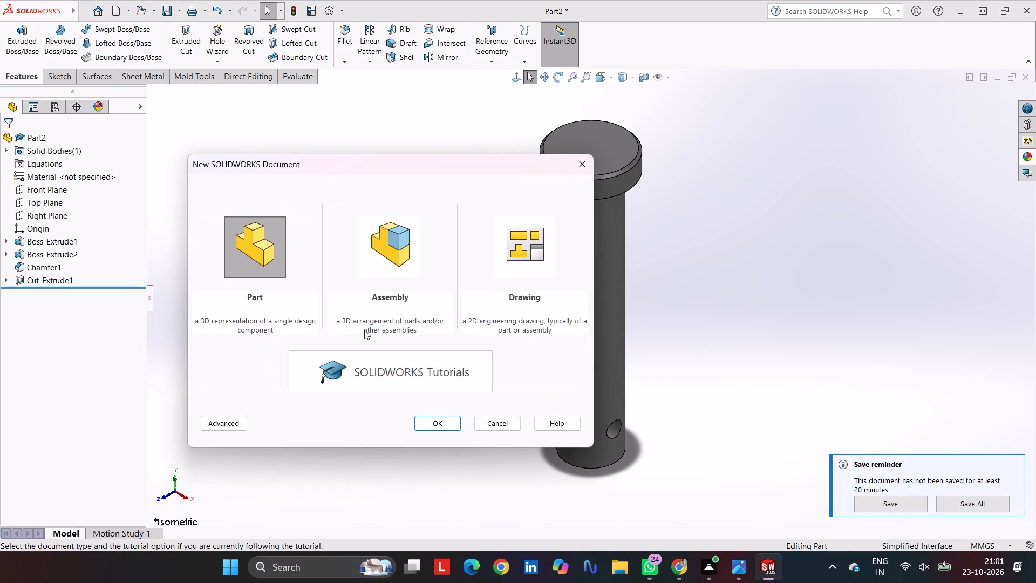
{"action": "left_click", "coordinate": [446, 425]}
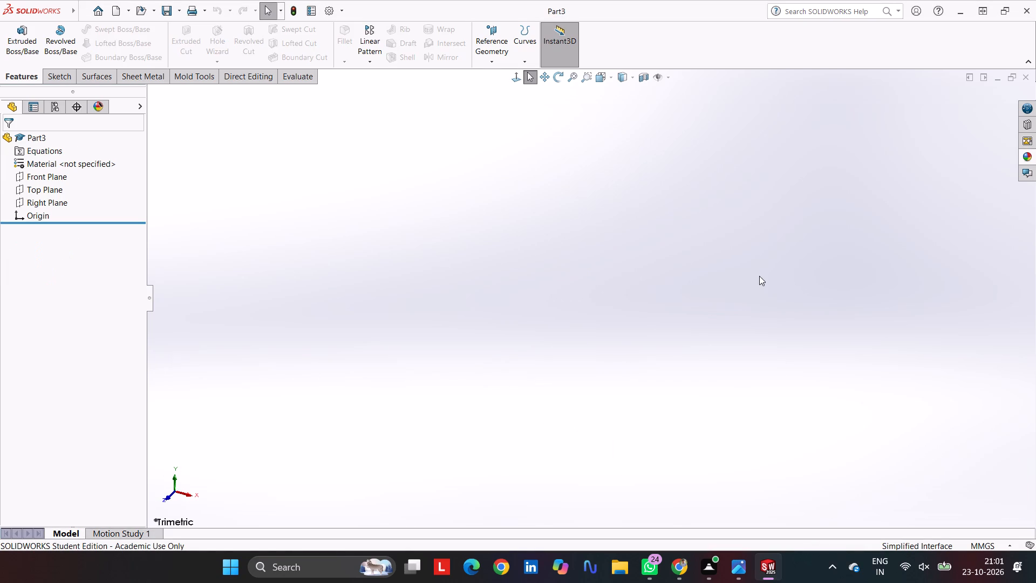
Start a sketch on the Top Plane and draw a circle about 104 mm in diameter centred on the origin.
{"action": "left_click", "coordinate": [49, 189]}
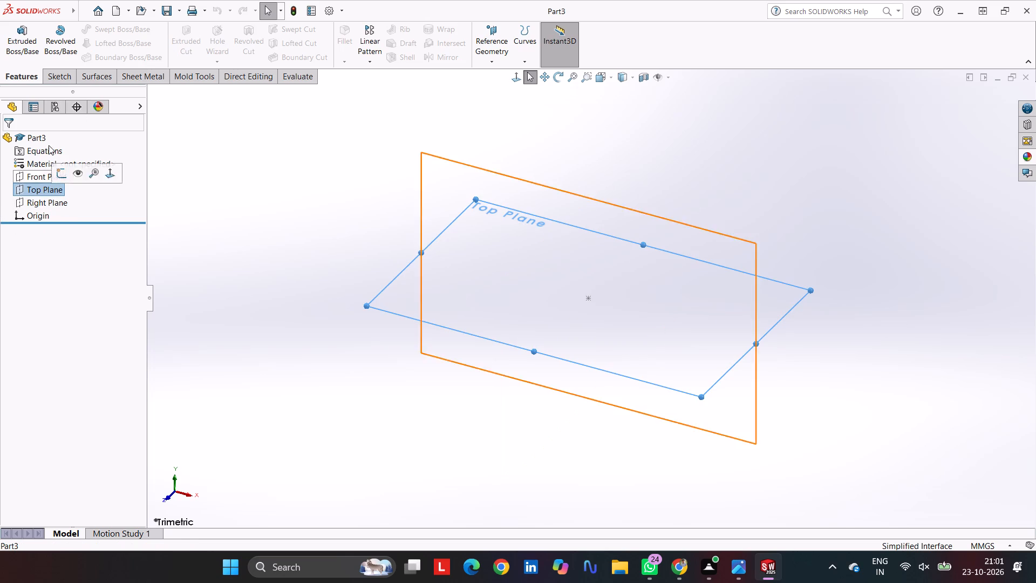
{"action": "left_click", "coordinate": [65, 76]}
{"action": "left_click", "coordinate": [25, 42]}
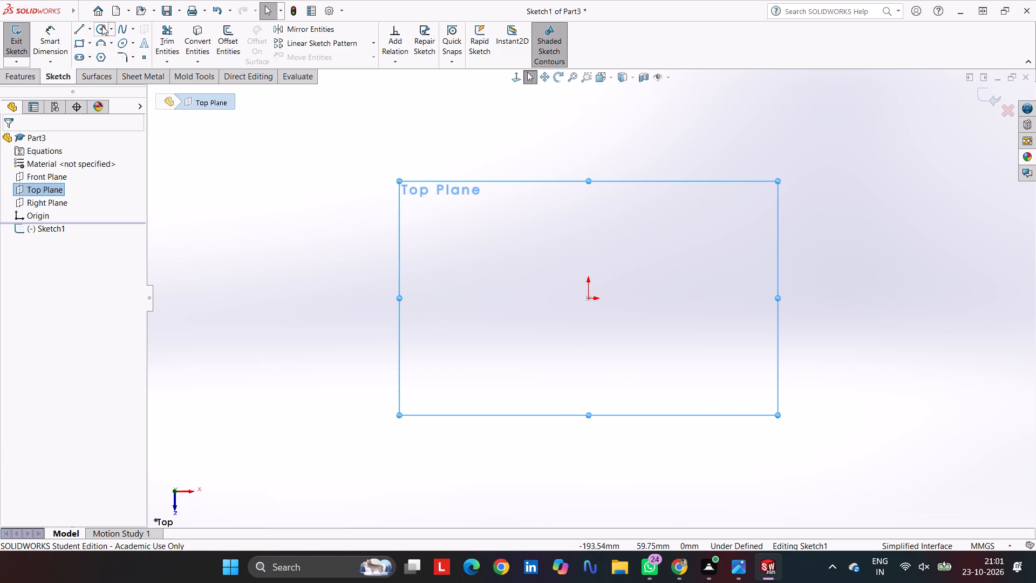
{"action": "left_click", "coordinate": [100, 62]}
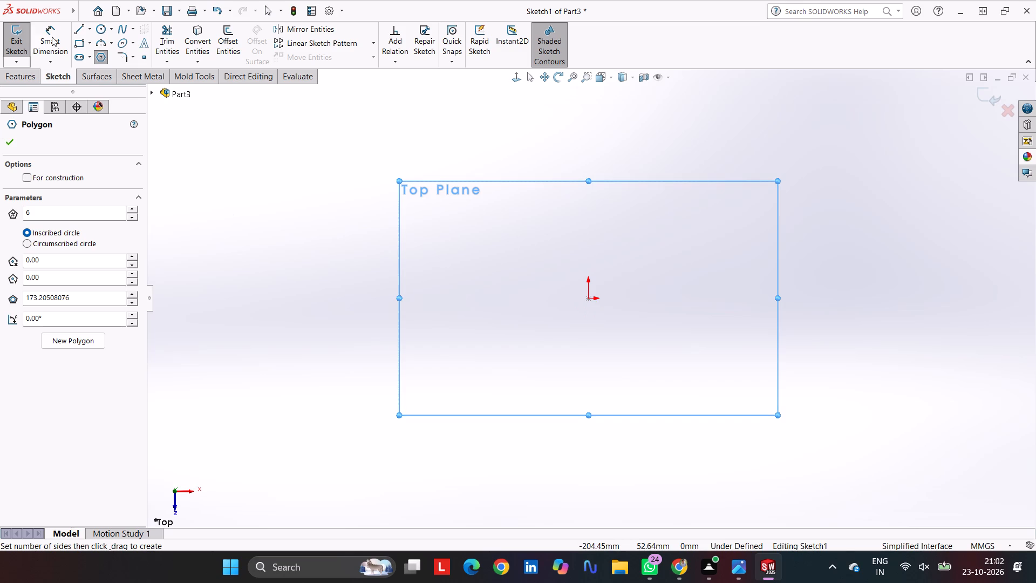
{"action": "left_click", "coordinate": [81, 28]}
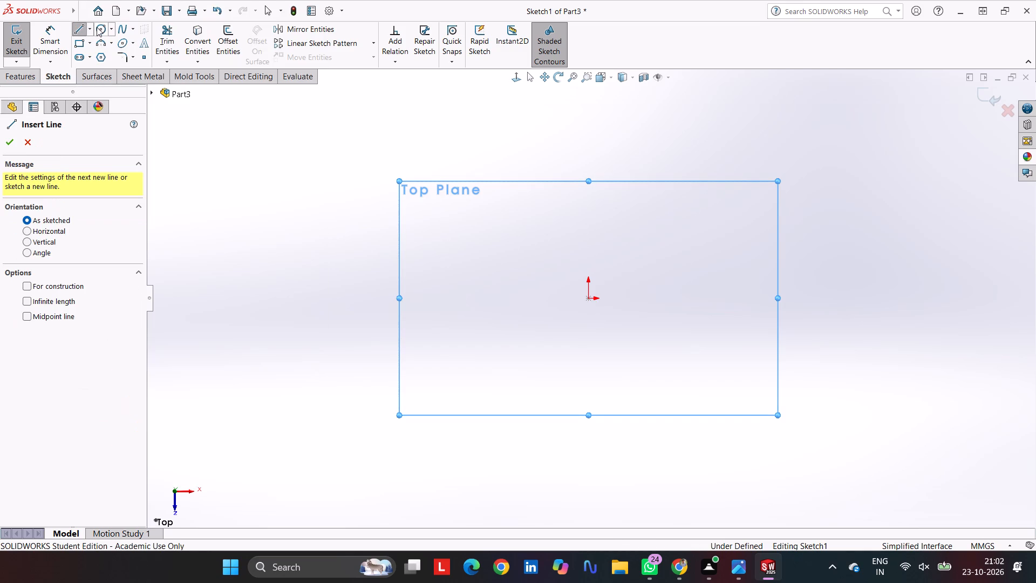
{"action": "left_click", "coordinate": [97, 27]}
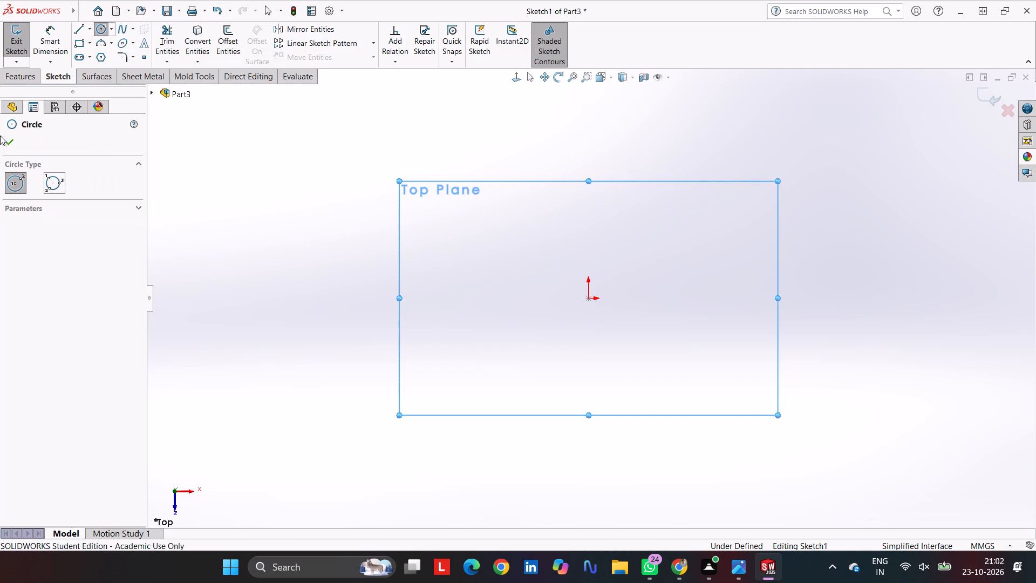
{"action": "left_click", "coordinate": [590, 297]}
{"action": "left_click_drag", "start_coordinate": [514, 216], "coordinate": [498, 198]}
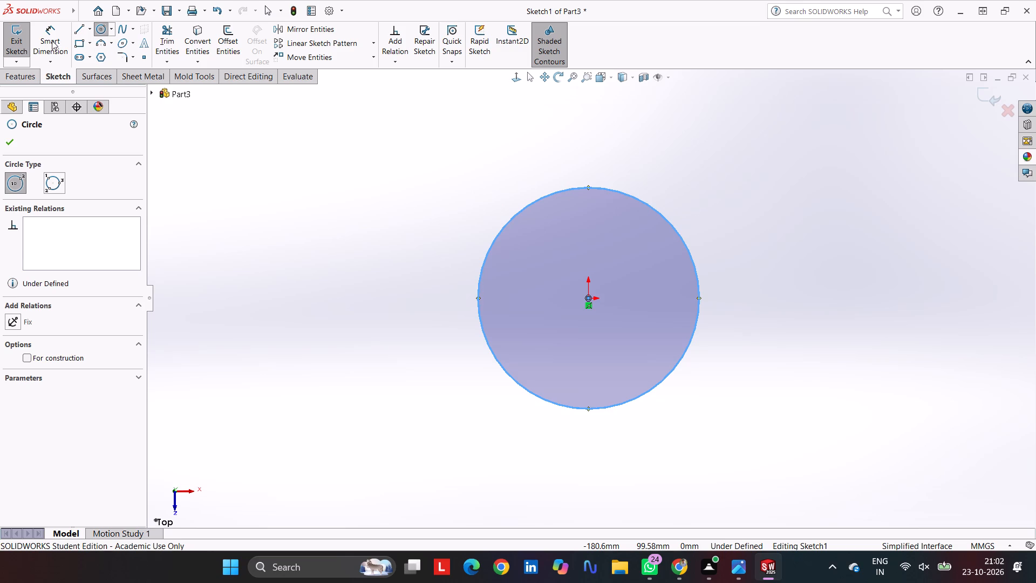
Dimension the circle's diameter to 20 mm.
{"action": "left_click", "coordinate": [52, 40]}
{"action": "left_click", "coordinate": [517, 217]}
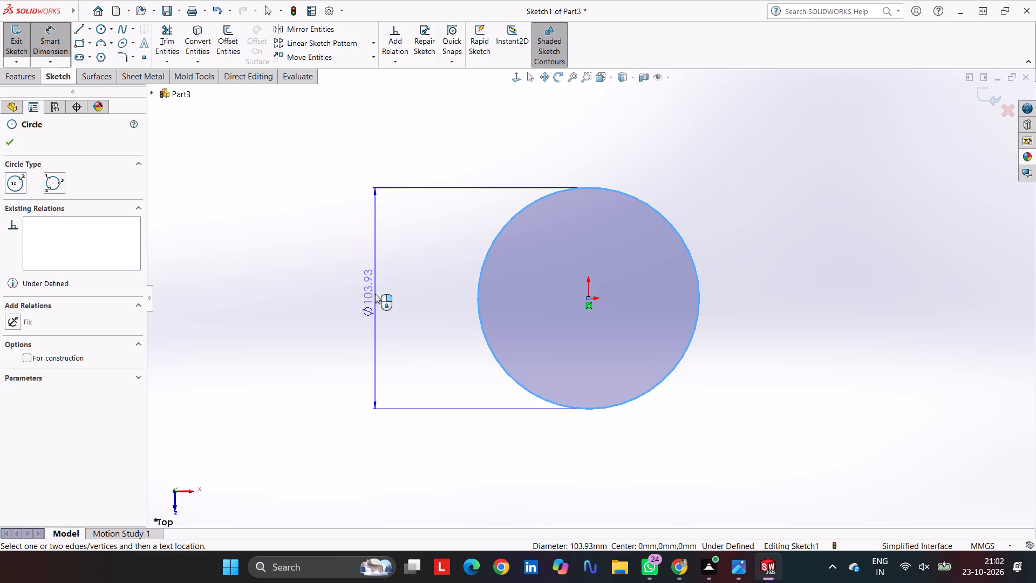
{"action": "left_click", "coordinate": [375, 294]}
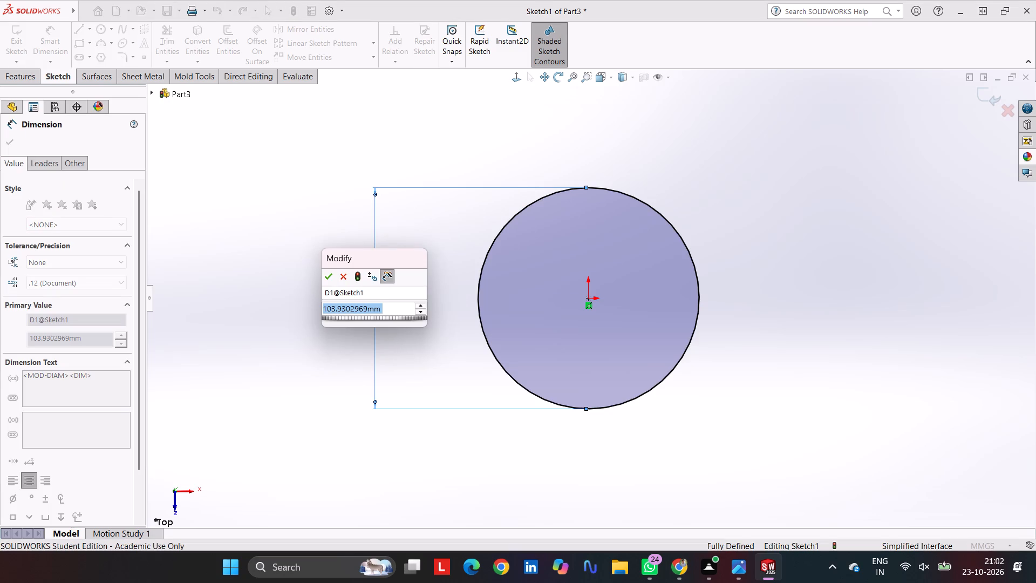
{"action": "type", "text": "20"}
{"action": "key", "text": "Return"}
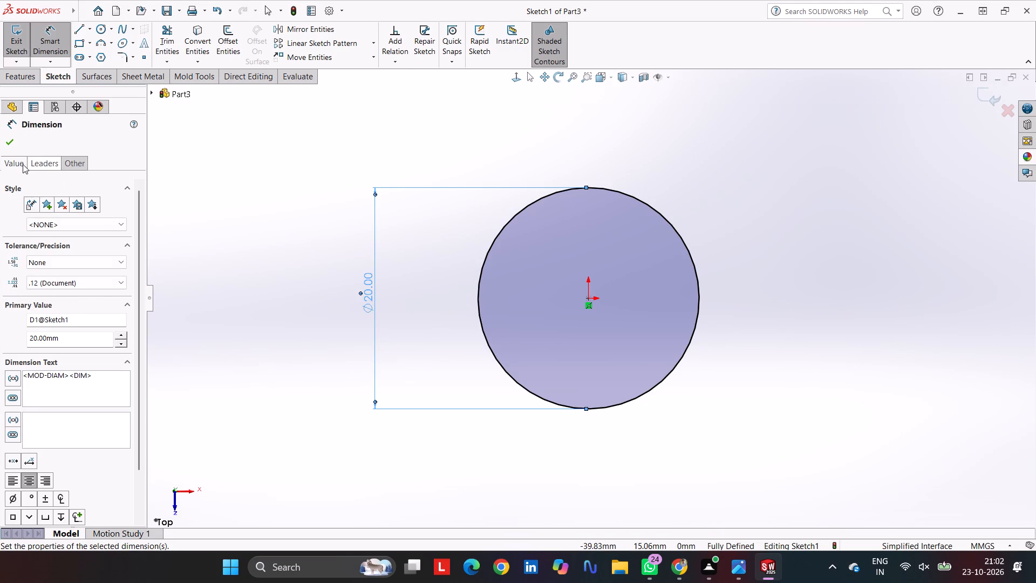
{"action": "left_click", "coordinate": [17, 142]}
Extrude the 20 mm circle as a blind boss 2 mm thick to form a flat disc.
{"action": "left_click", "coordinate": [33, 83]}
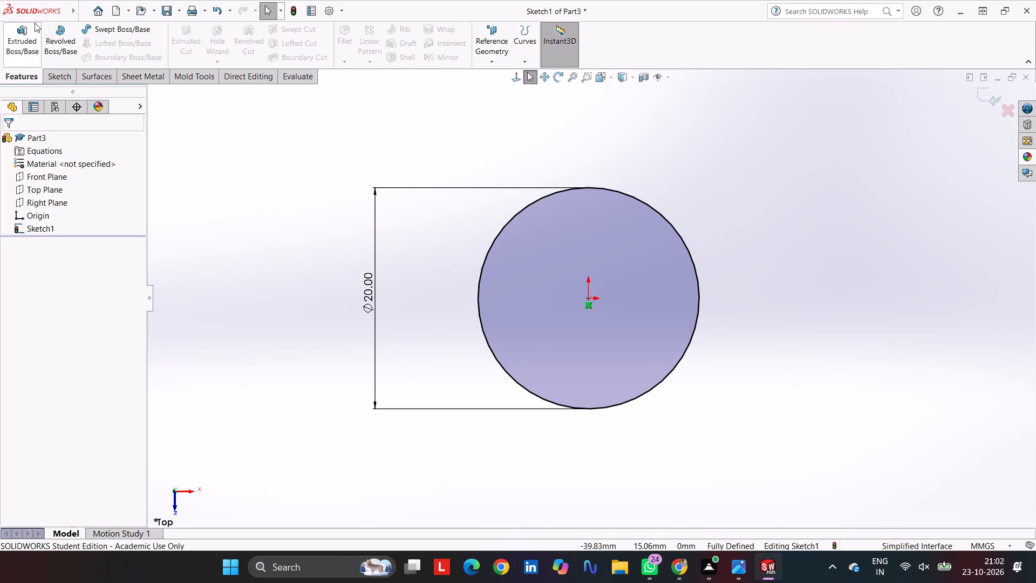
{"action": "left_click", "coordinate": [26, 38]}
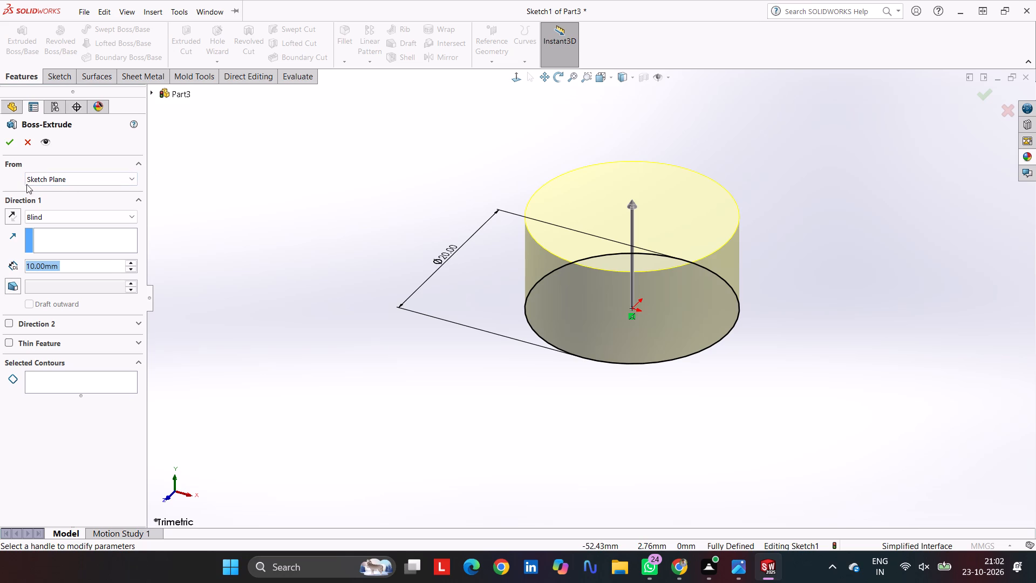
{"action": "key", "text": "2"}
{"action": "key", "text": "Return"}
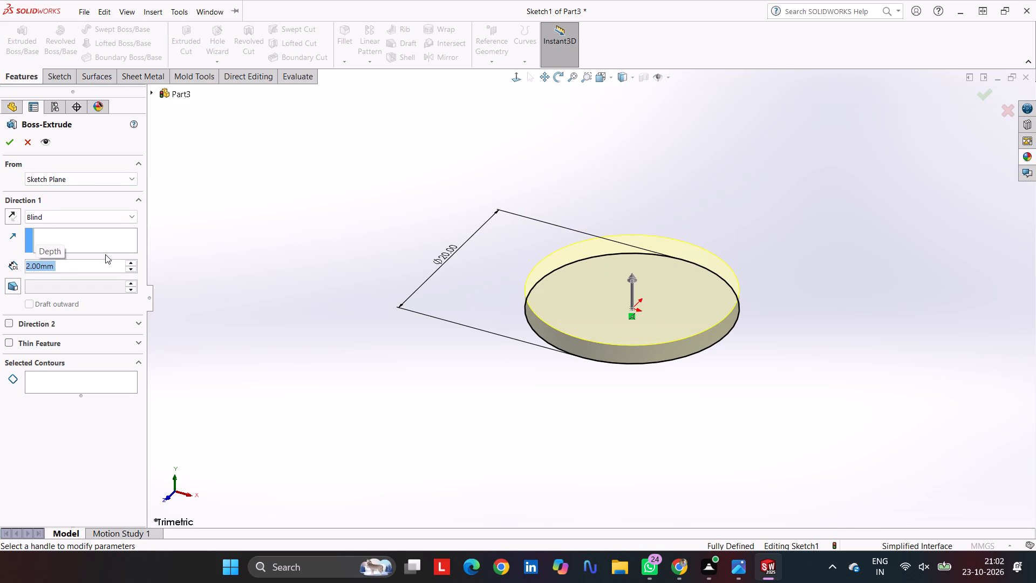
{"action": "key", "text": "1"}
{"action": "key", "text": "Return"}
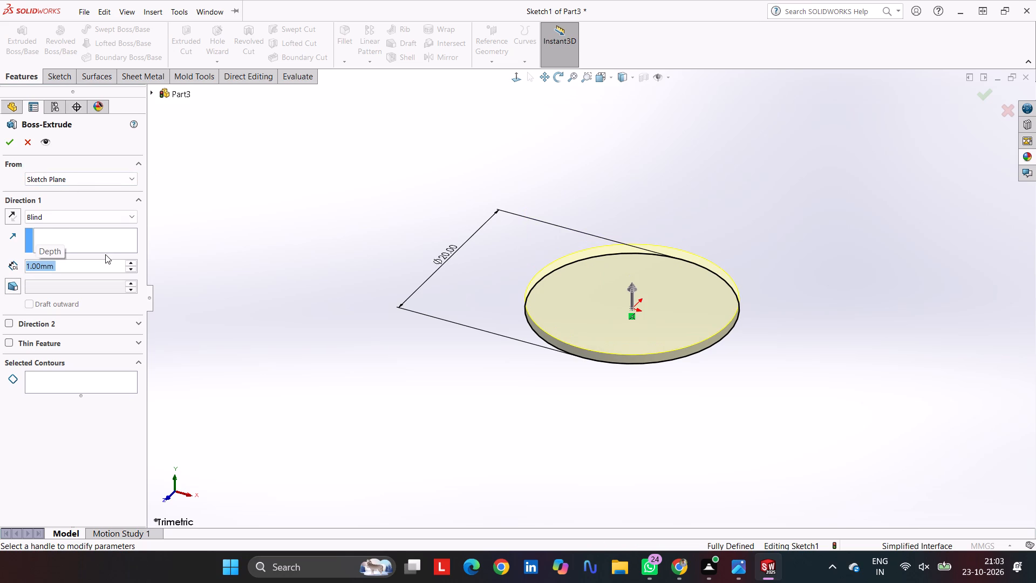
{"action": "key", "text": "2"}
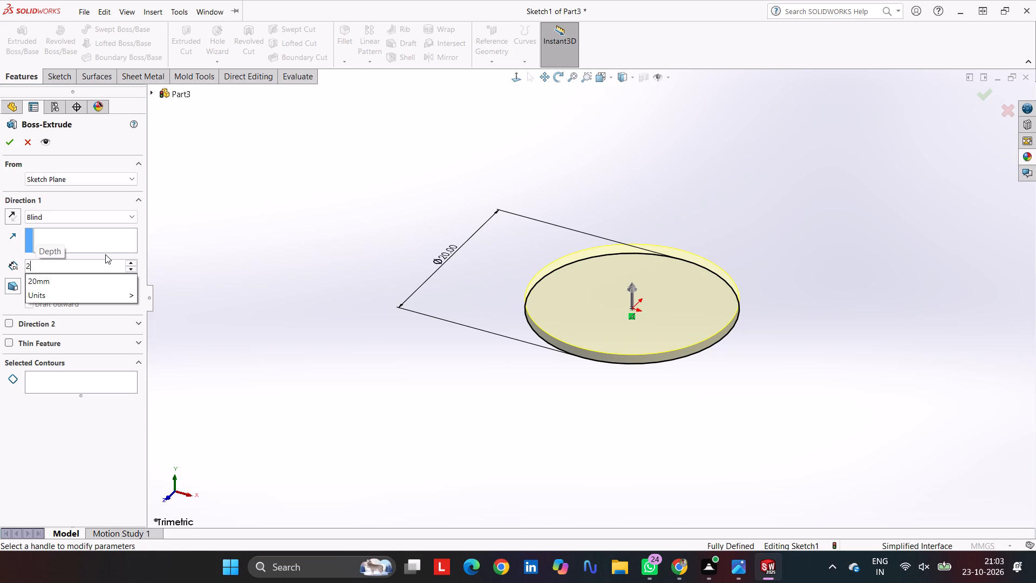
{"action": "key", "text": "Return"}
{"action": "key", "text": "Return"}
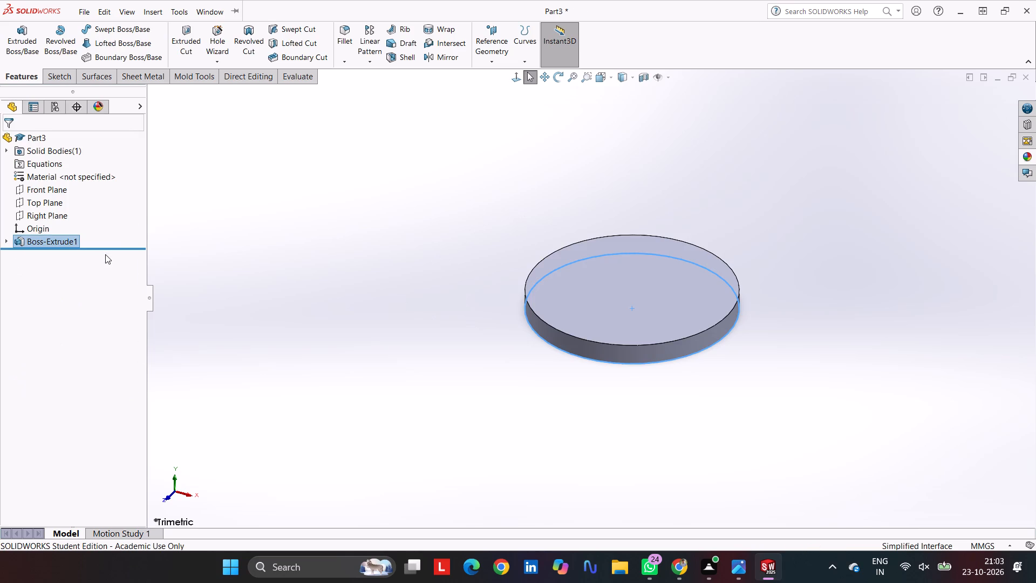
{"action": "left_click", "coordinate": [451, 407]}
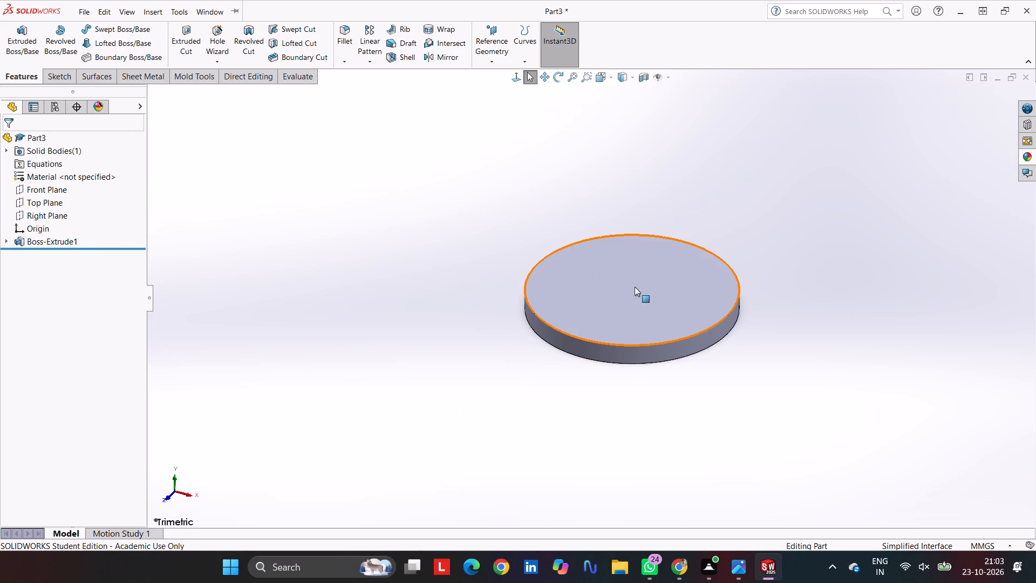
Start a sketch on the disc's top face and draw a circle about 16.5 mm in diameter centred on the origin.
{"action": "left_click", "coordinate": [635, 287]}
{"action": "left_click", "coordinate": [687, 252]}
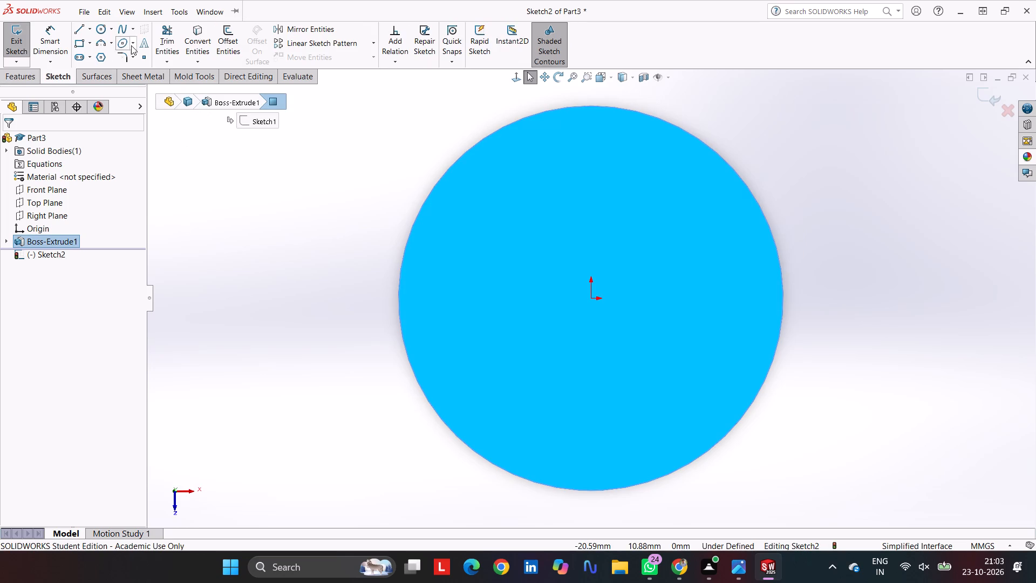
{"action": "left_click", "coordinate": [105, 29]}
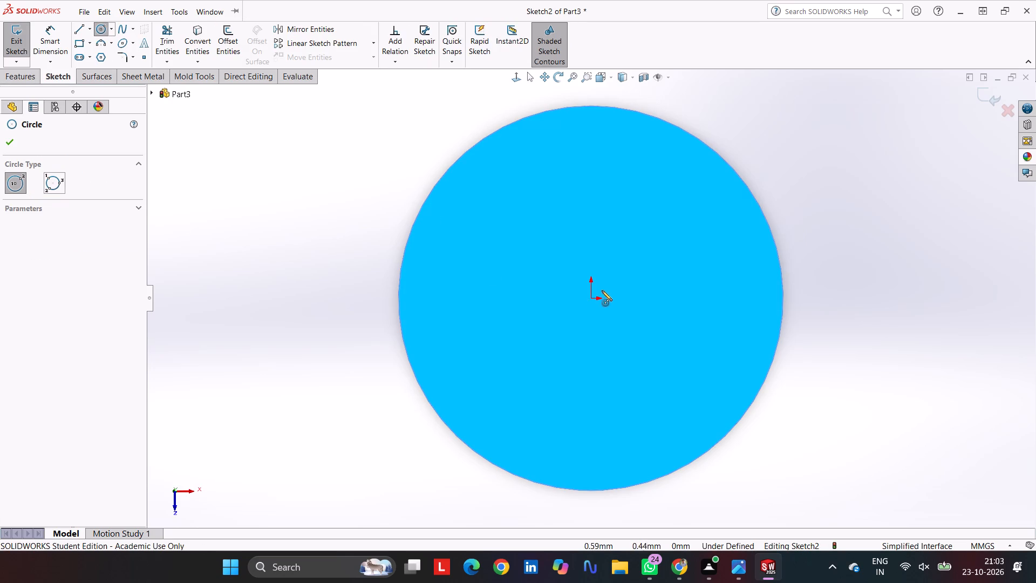
{"action": "left_click", "coordinate": [591, 297]}
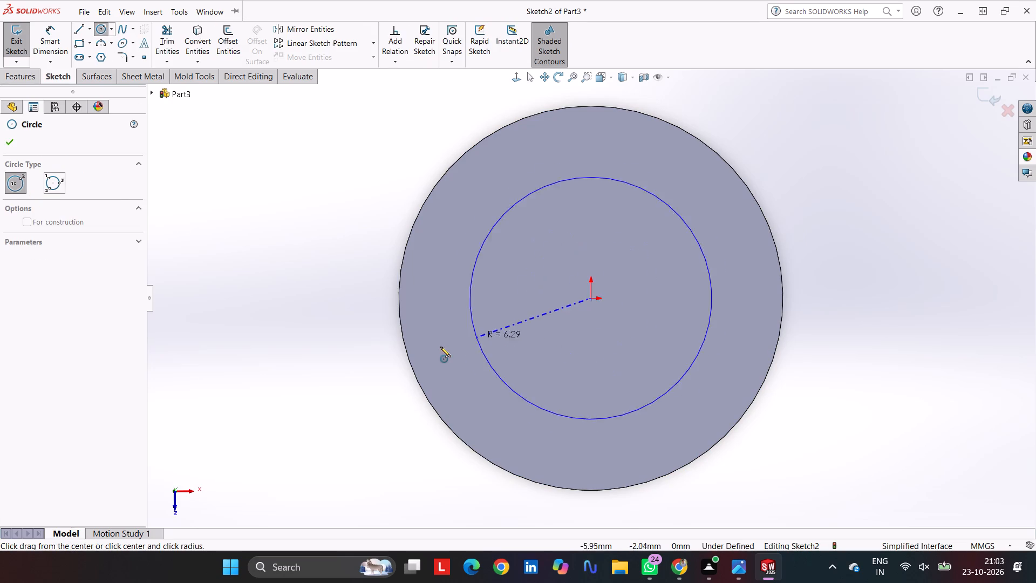
{"action": "left_click_drag", "start_coordinate": [440, 347], "coordinate": [430, 347]}
Dimension the new circle's diameter to 10 mm.
{"action": "left_click", "coordinate": [39, 33]}
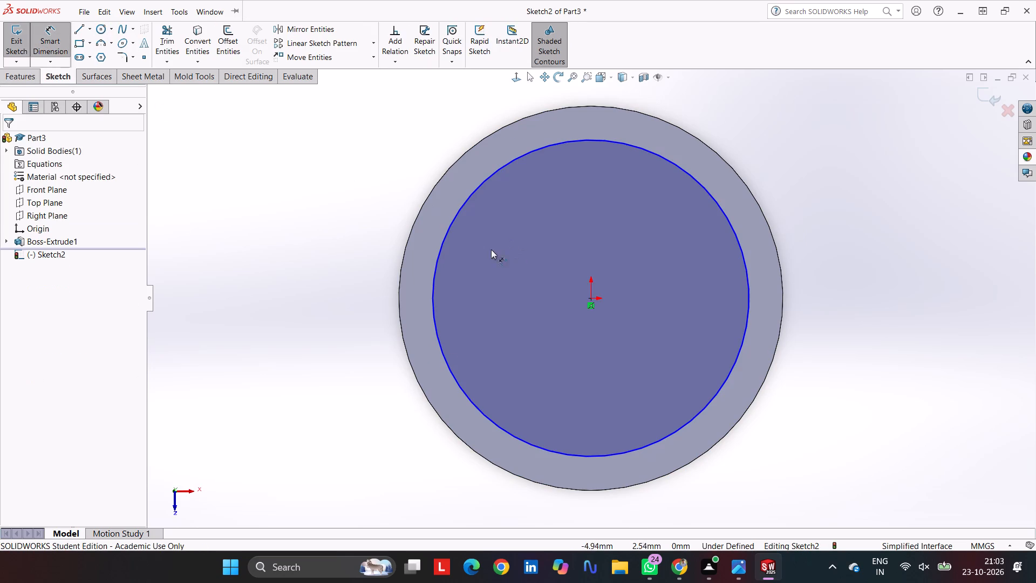
{"action": "left_click", "coordinate": [449, 227]}
{"action": "left_click", "coordinate": [322, 266]}
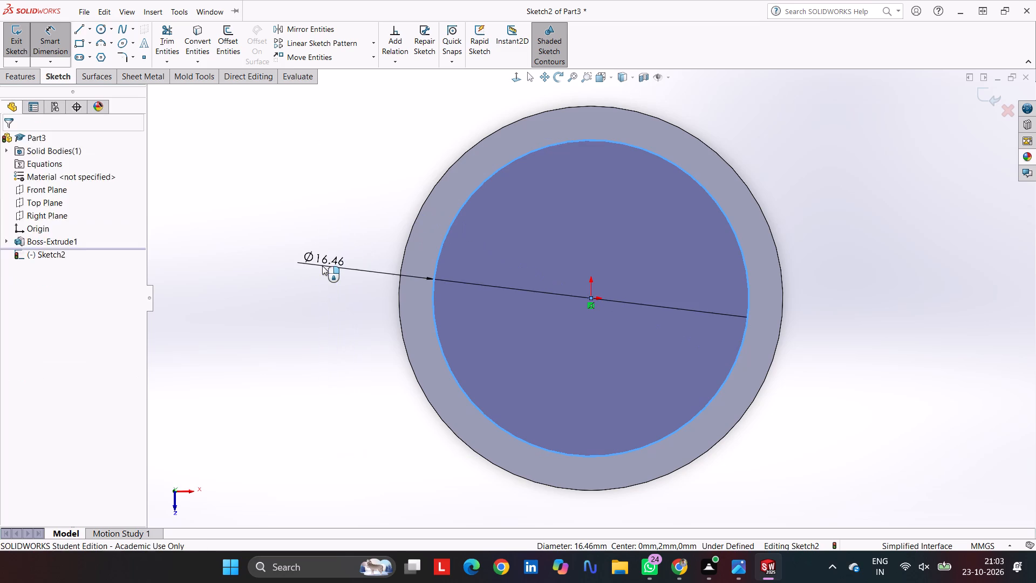
{"action": "type", "text": "10"}
{"action": "key", "text": "Return"}
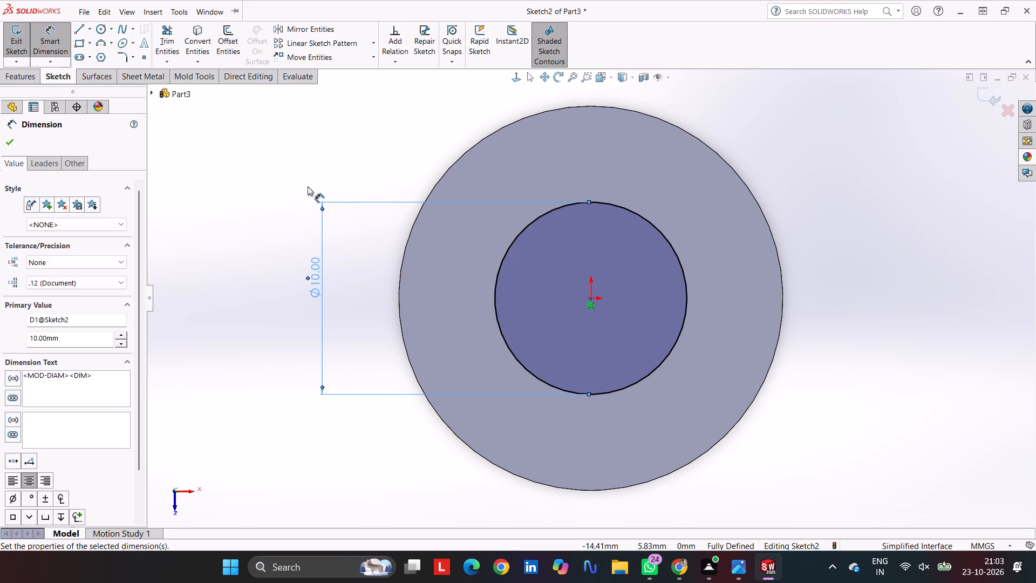
Cut-extrude the 10 mm circle Through All to make the disc's central hole.
{"action": "left_click", "coordinate": [32, 76]}
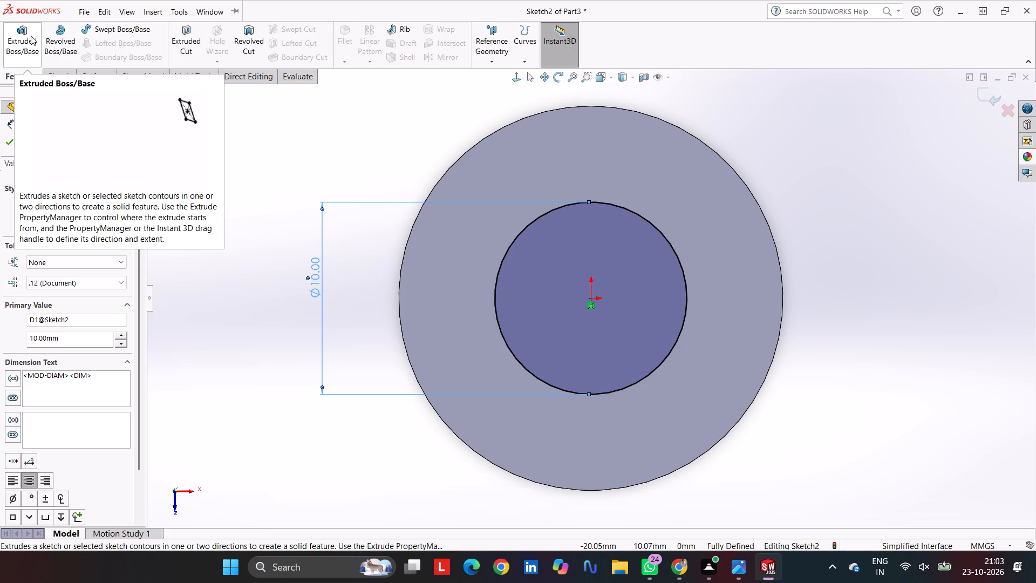
{"action": "left_click", "coordinate": [189, 38]}
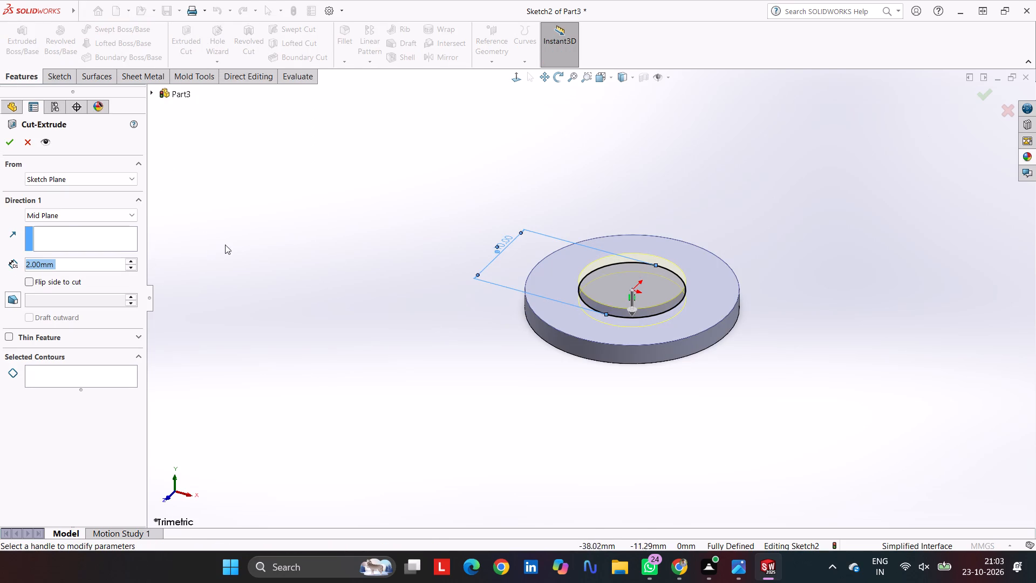
{"action": "left_click", "coordinate": [67, 216]}
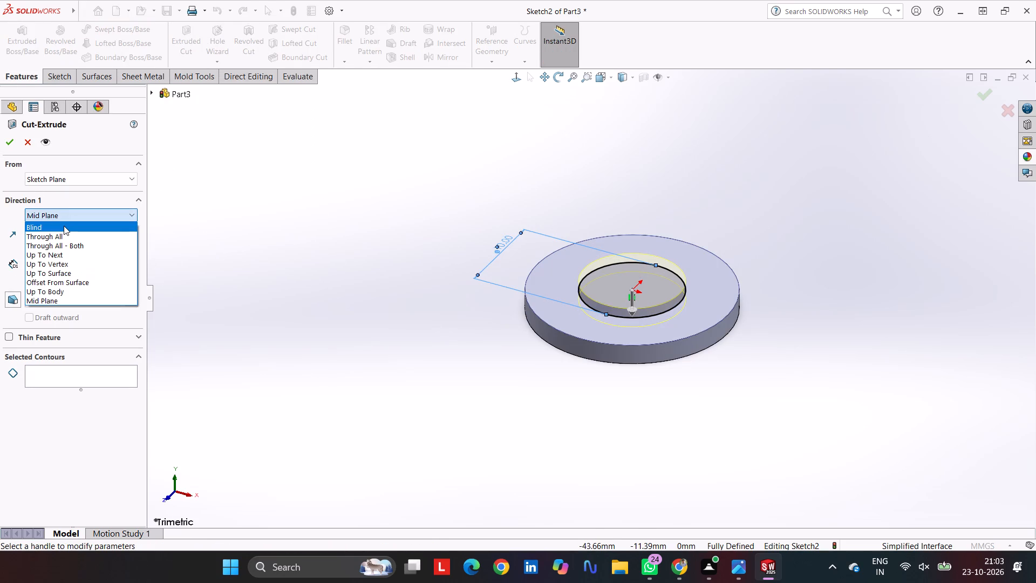
{"action": "left_click", "coordinate": [63, 233]}
{"action": "left_click", "coordinate": [4, 144]}
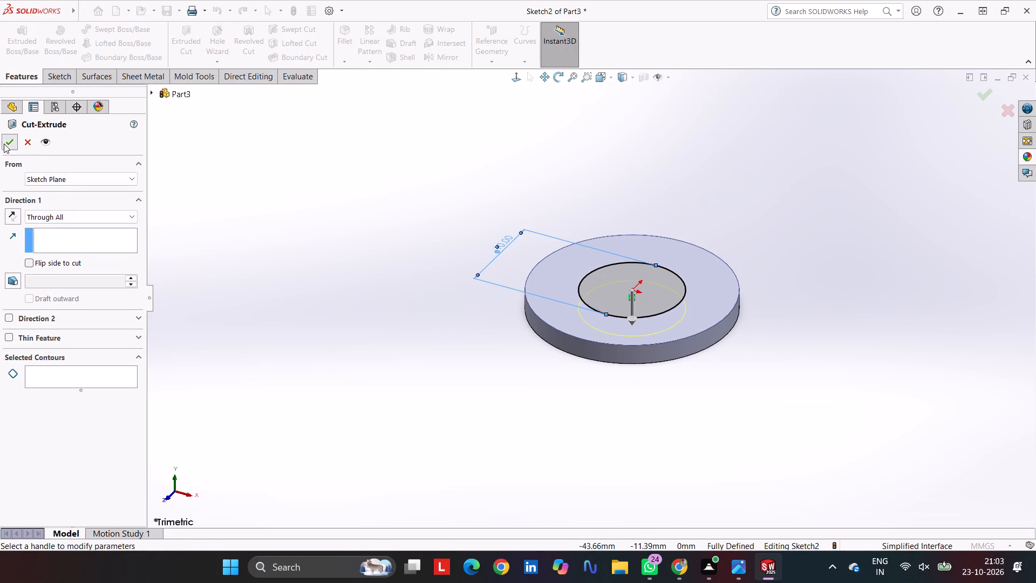
{"action": "left_click", "coordinate": [364, 262]}
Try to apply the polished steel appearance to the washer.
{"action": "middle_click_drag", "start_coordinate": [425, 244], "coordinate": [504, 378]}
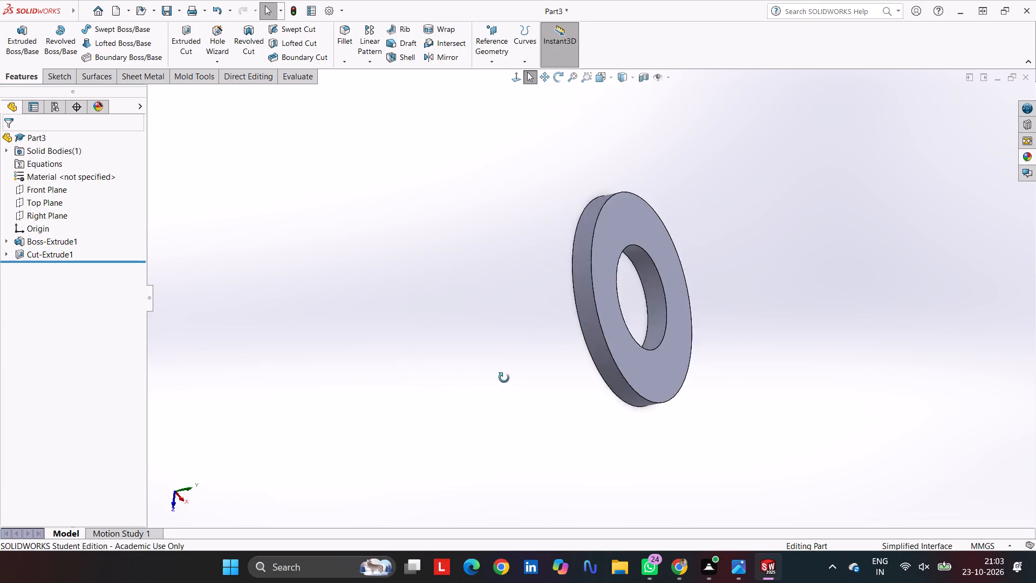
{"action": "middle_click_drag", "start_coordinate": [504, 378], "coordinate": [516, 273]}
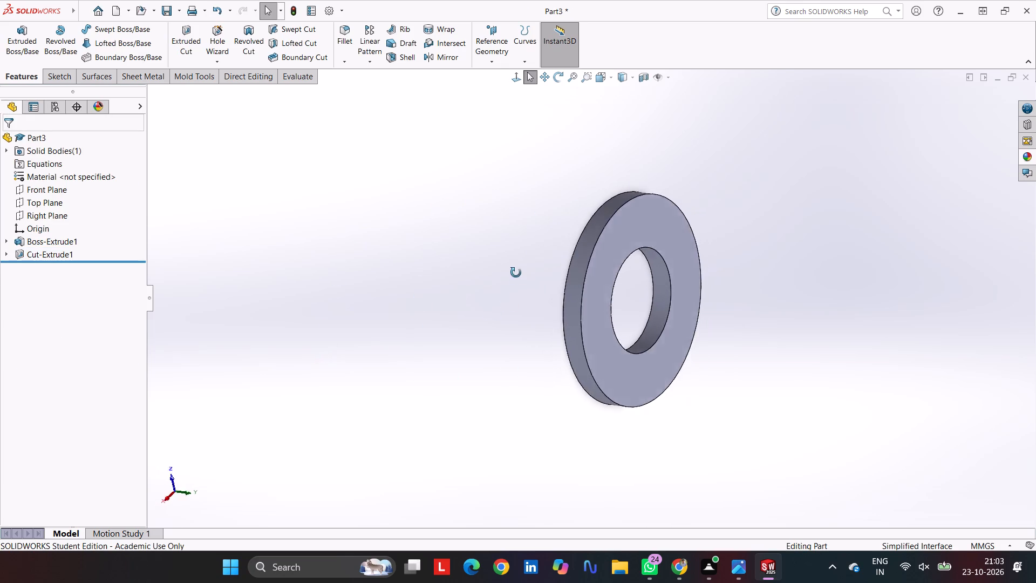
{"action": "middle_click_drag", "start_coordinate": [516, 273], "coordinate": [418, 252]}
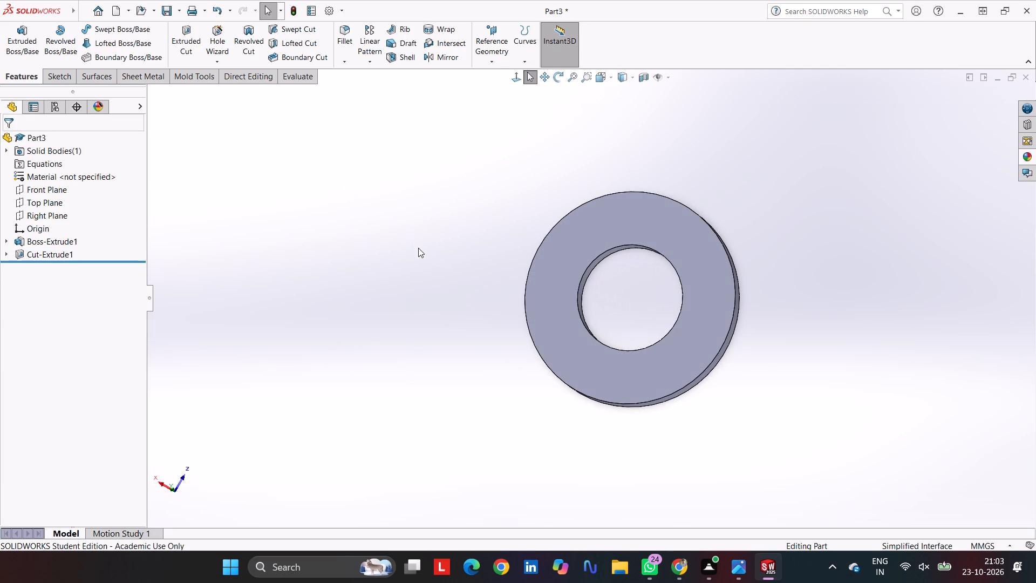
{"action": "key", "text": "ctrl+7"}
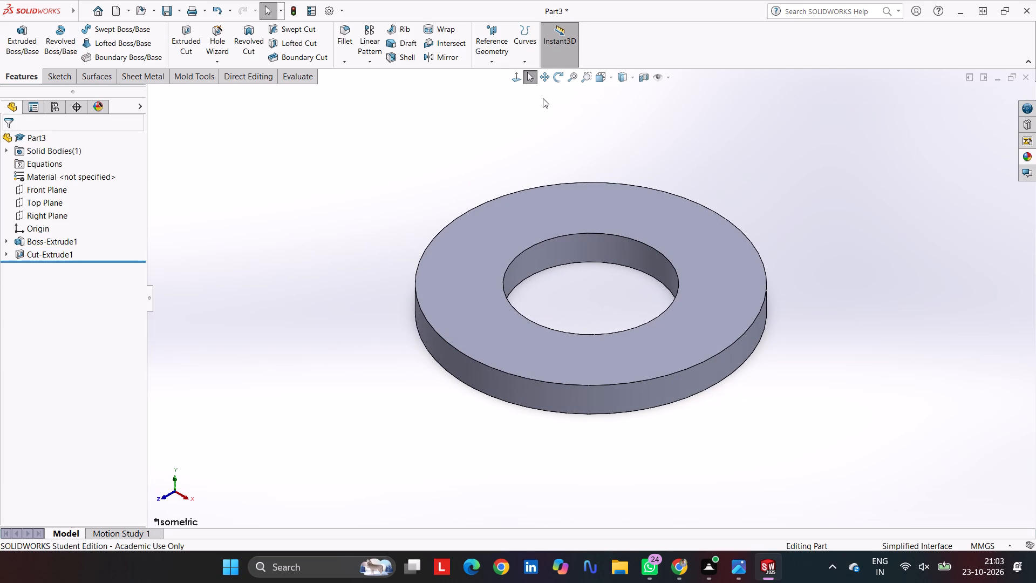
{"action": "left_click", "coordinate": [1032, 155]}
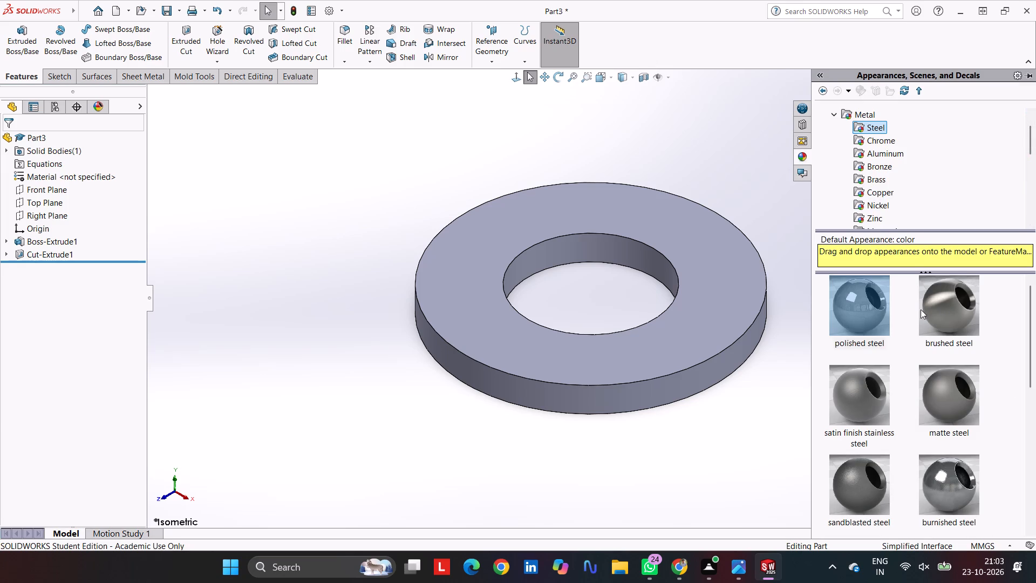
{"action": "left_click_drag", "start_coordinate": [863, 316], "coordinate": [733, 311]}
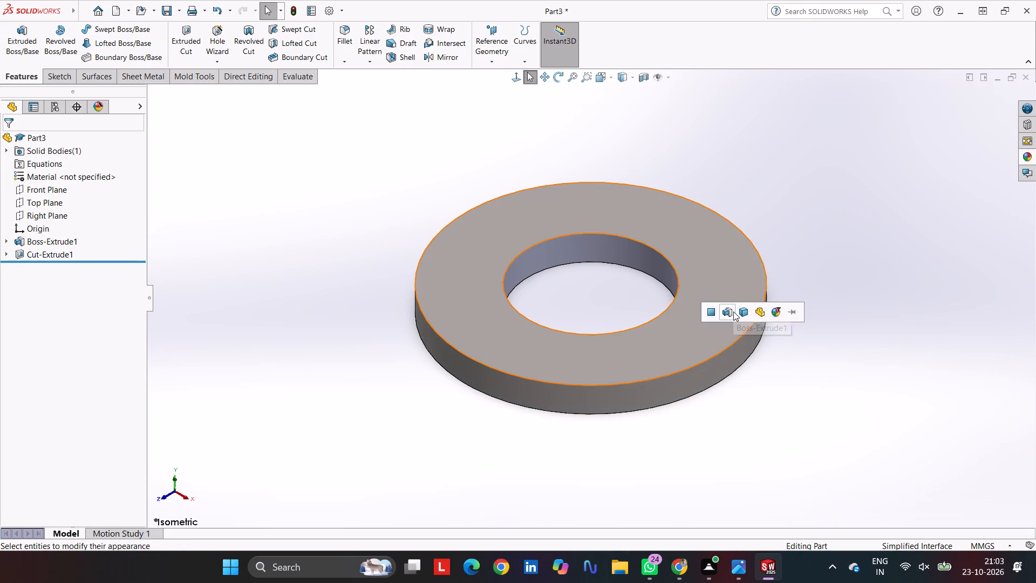
Colour the whole washer body medium grey from the standard colour swatches.
{"action": "left_click", "coordinate": [726, 273]}
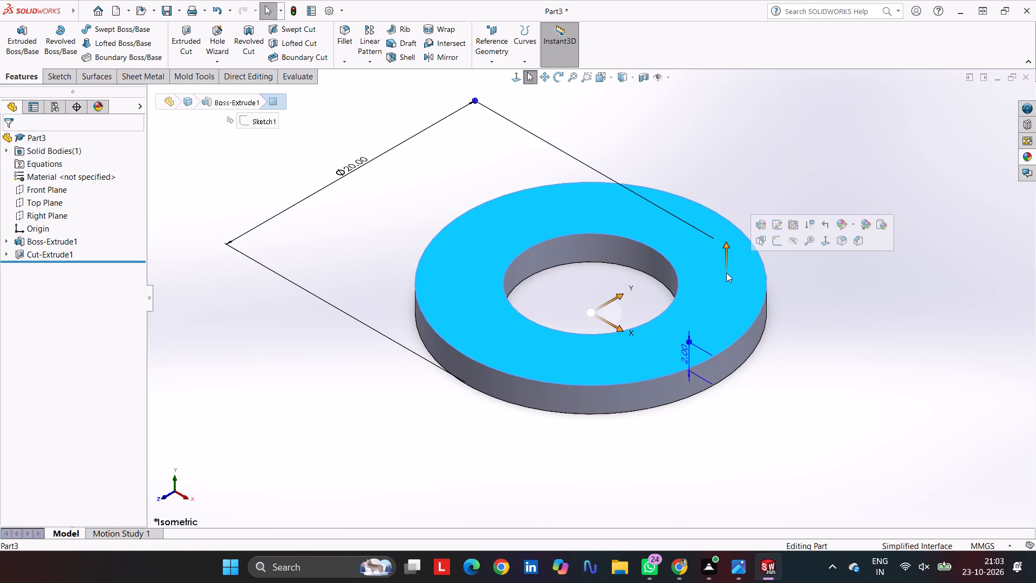
{"action": "left_click", "coordinate": [850, 229]}
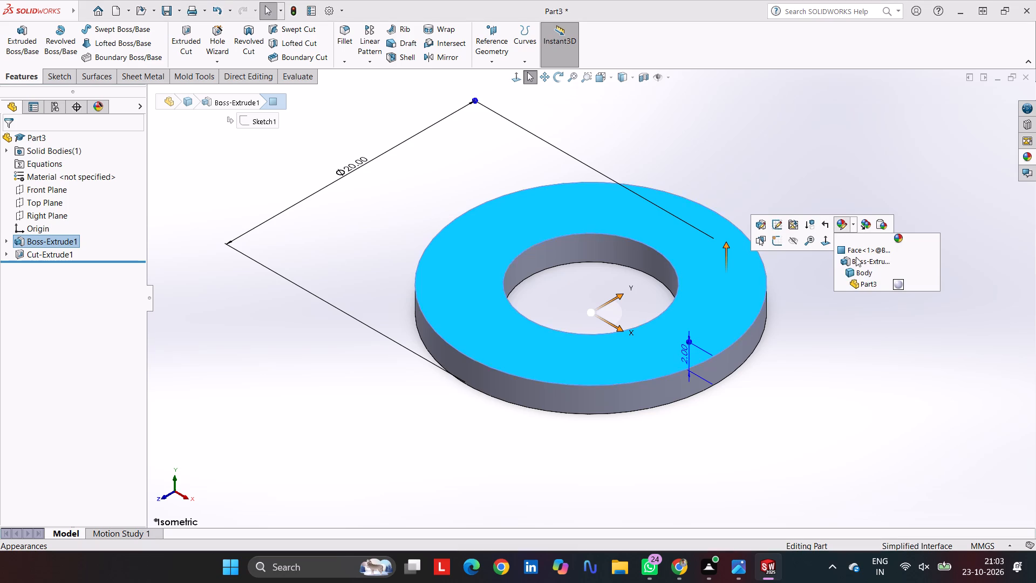
{"action": "left_click", "coordinate": [859, 272]}
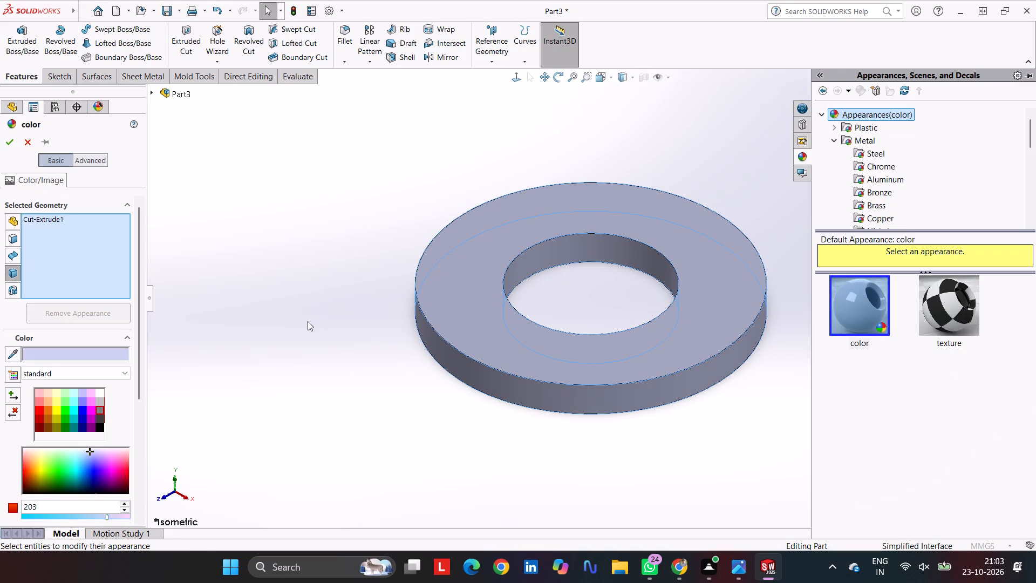
{"action": "left_click", "coordinate": [99, 416]}
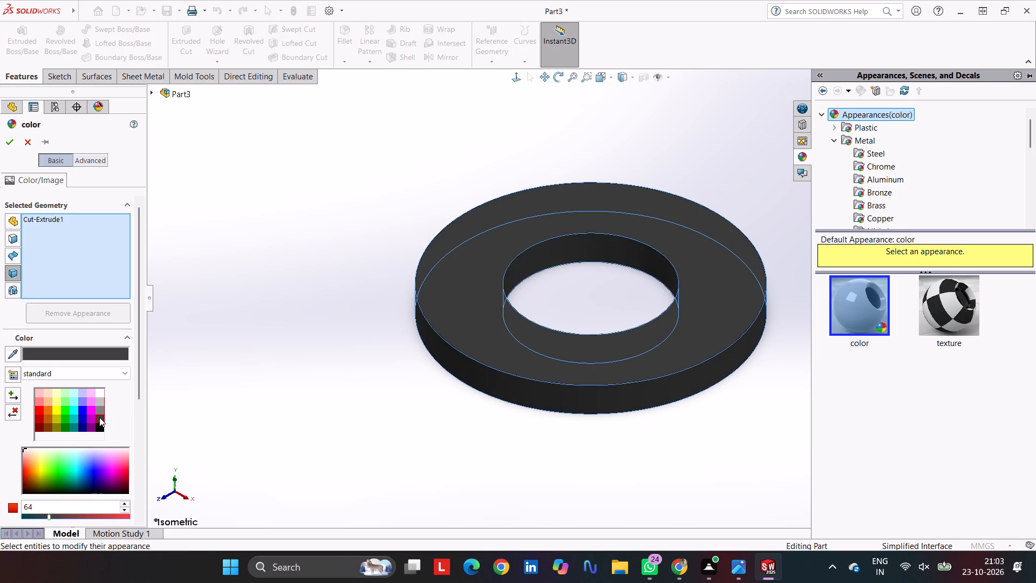
{"action": "left_click", "coordinate": [101, 410]}
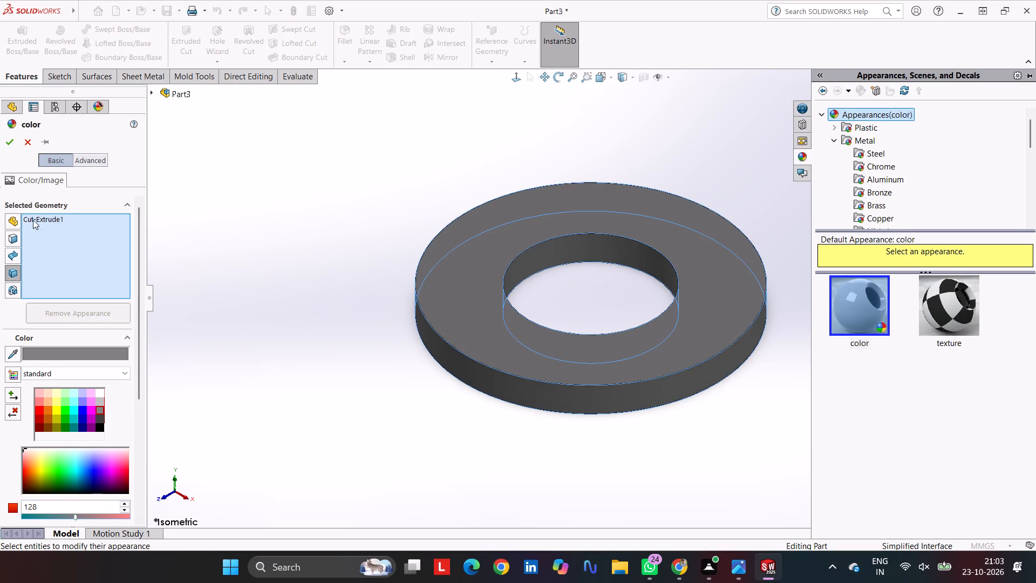
{"action": "left_click", "coordinate": [11, 141]}
{"action": "left_click", "coordinate": [398, 272]}
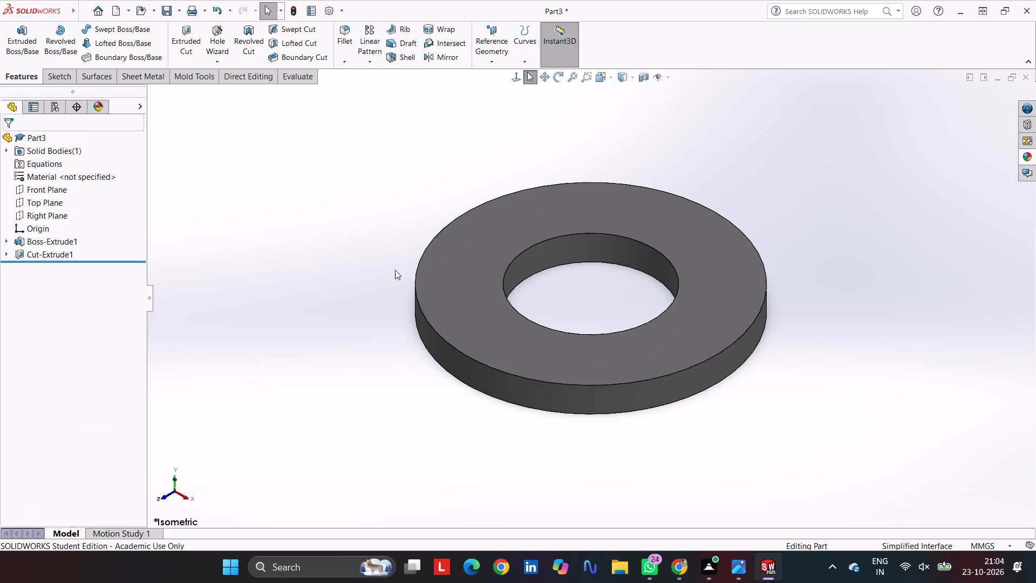
Examine the washer and the finished pin in Part2 from several angles, returning to the washer in isometric view.
{"action": "middle_click_drag", "start_coordinate": [395, 272], "coordinate": [411, 168]}
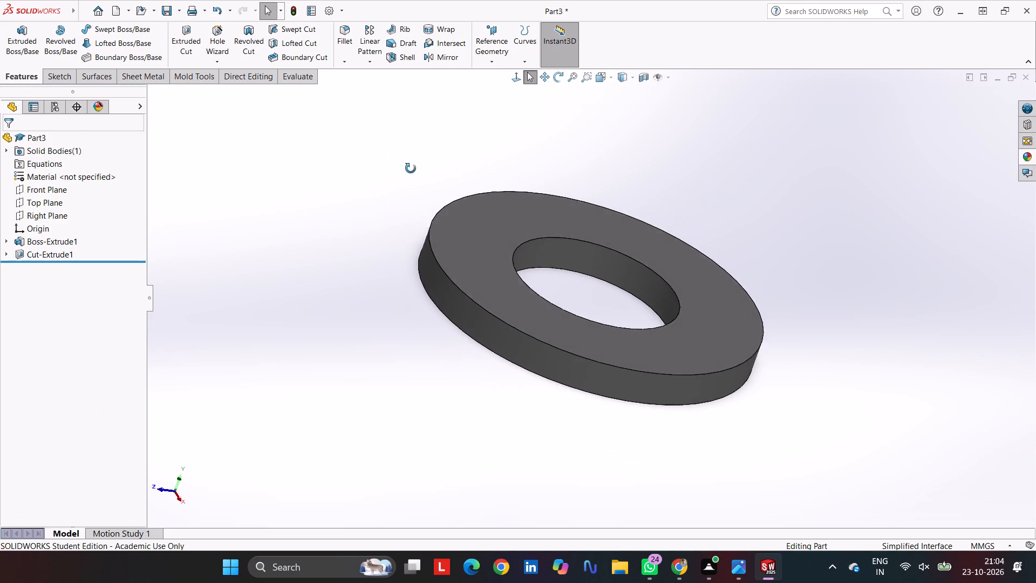
{"action": "middle_click_drag", "start_coordinate": [411, 168], "coordinate": [455, 308]}
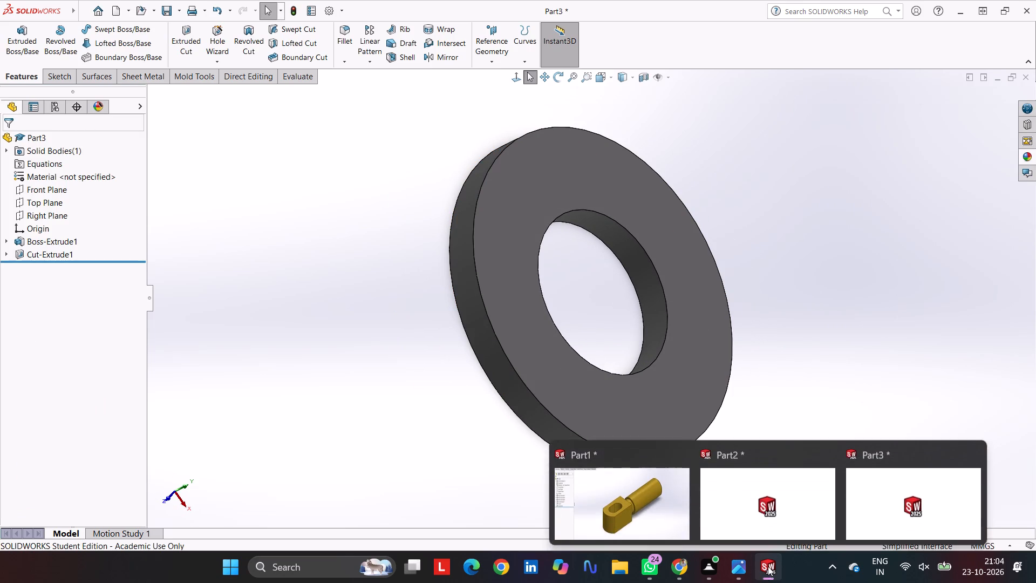
{"action": "left_click", "coordinate": [818, 490]}
{"action": "middle_click_drag", "start_coordinate": [637, 368], "coordinate": [744, 286]}
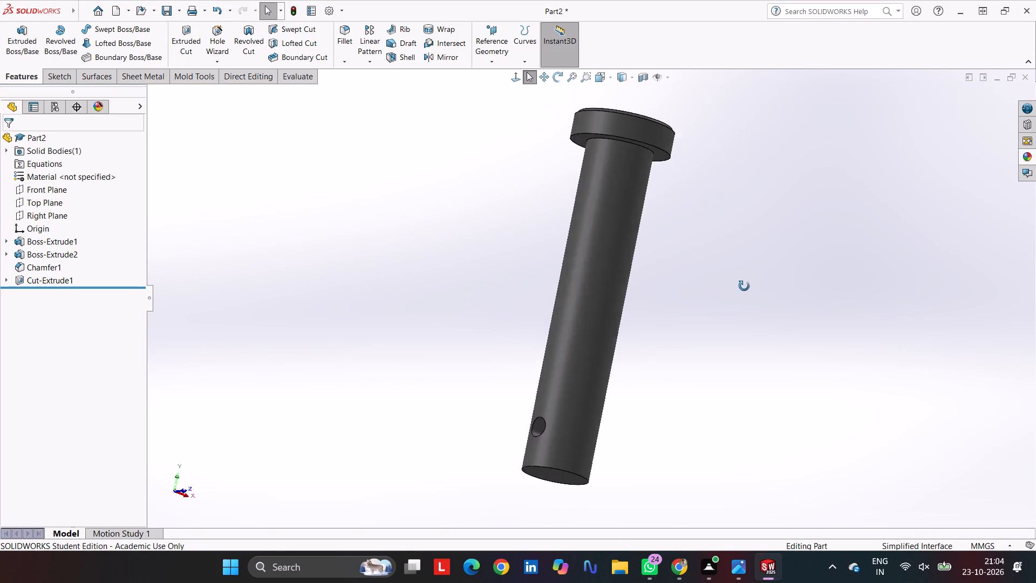
{"action": "middle_click_drag", "start_coordinate": [744, 286], "coordinate": [643, 445]}
{"action": "key", "text": "ctrl+7"}
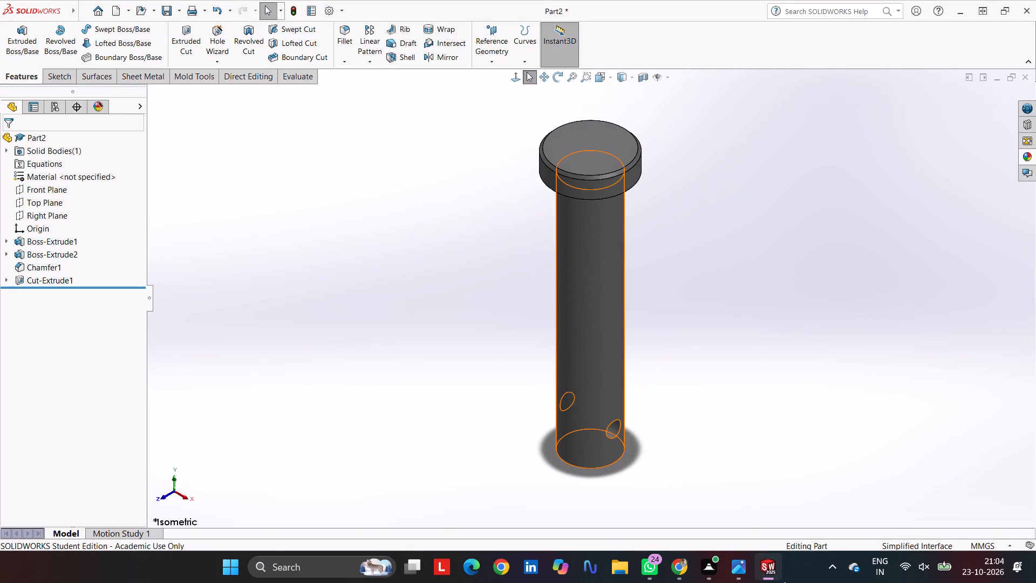
{"action": "left_click", "coordinate": [881, 512]}
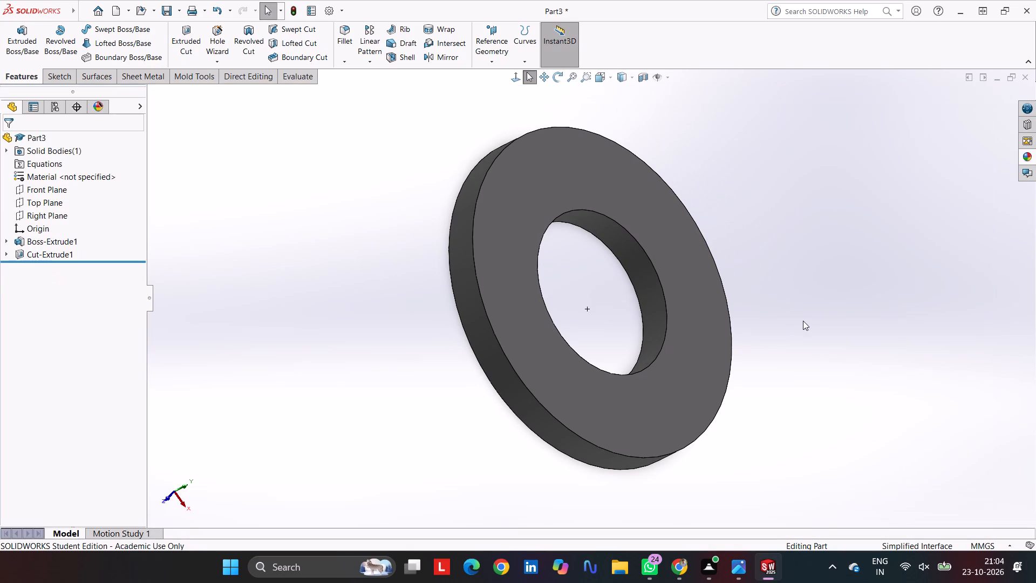
{"action": "key", "text": "ctrl+7"}
{"action": "left_click", "coordinate": [848, 248]}
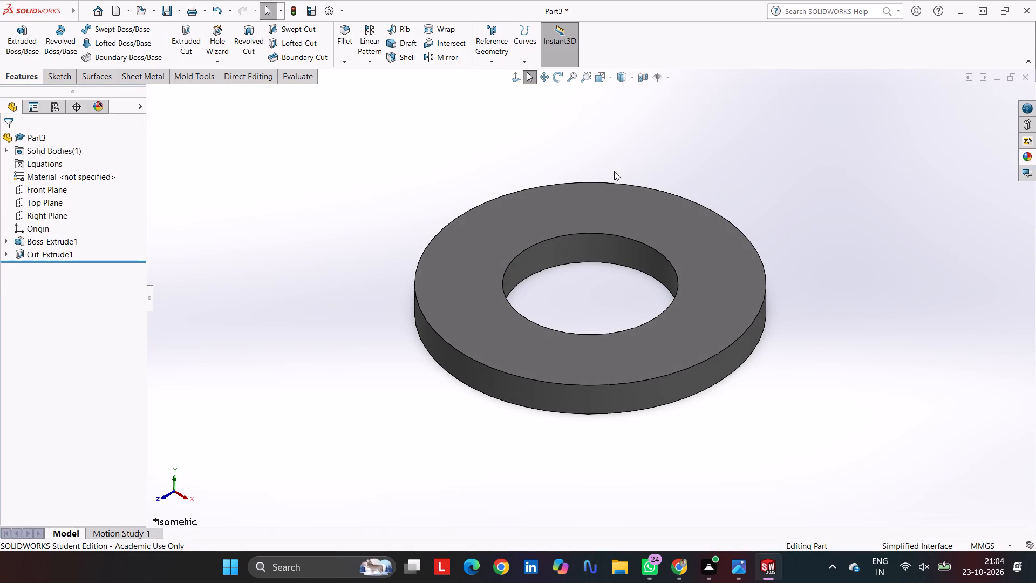
Save the washer as Part3 in the Clevis Mount SolidWorks Assembly folder.
{"action": "key", "text": "ctrl+s"}
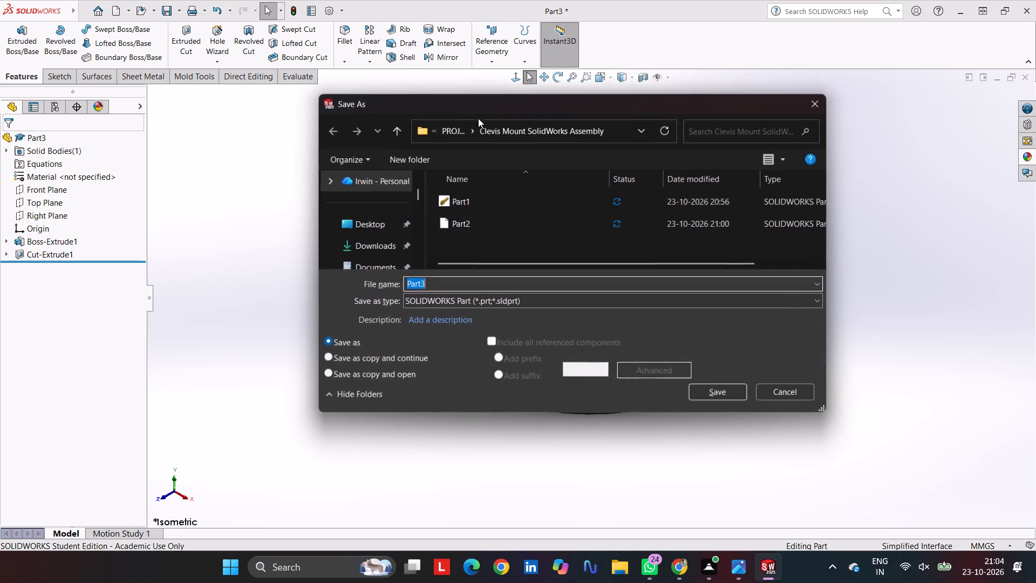
{"action": "left_click", "coordinate": [715, 393]}
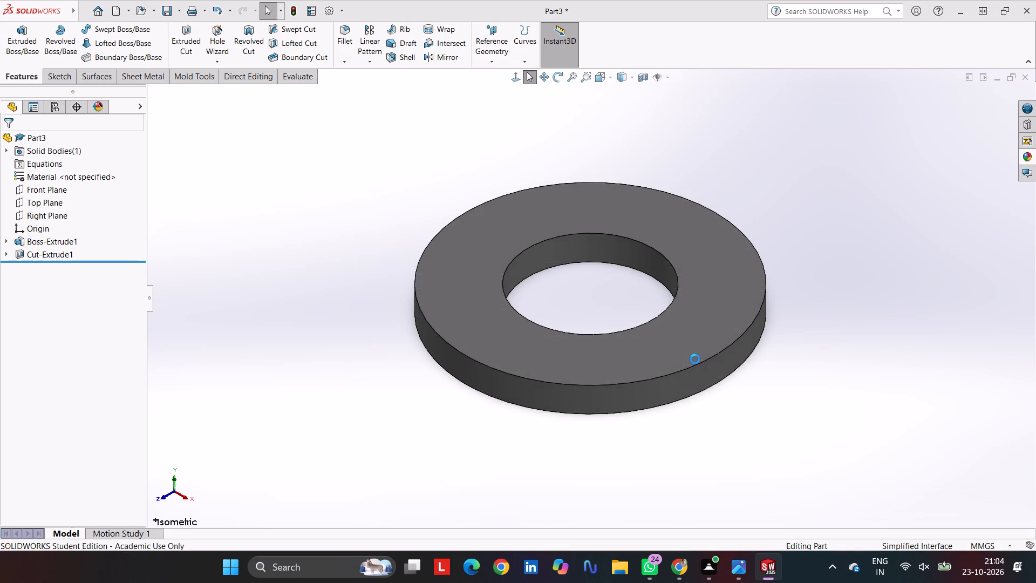
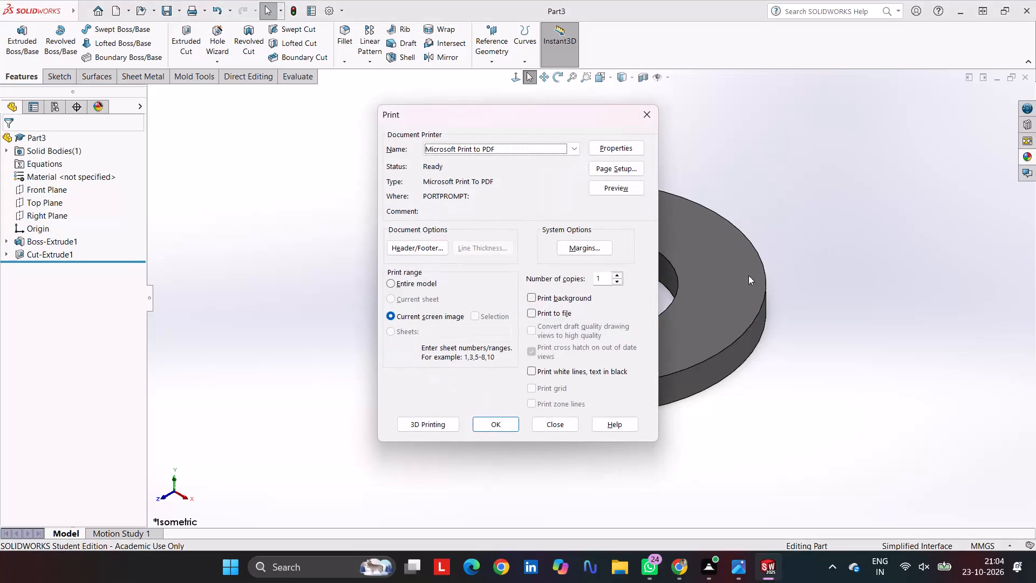
Print the washer's current screen image on A4 paper to a PDF named 3 in the Clevis Mount SolidWorks Assembly folder.
{"action": "left_click", "coordinate": [632, 169]}
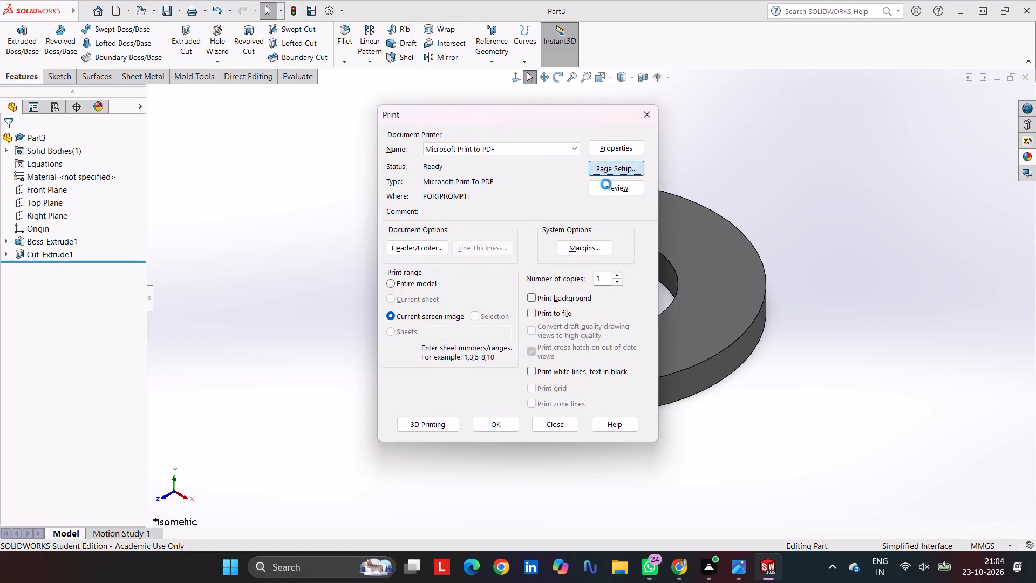
{"action": "left_click", "coordinate": [488, 317]}
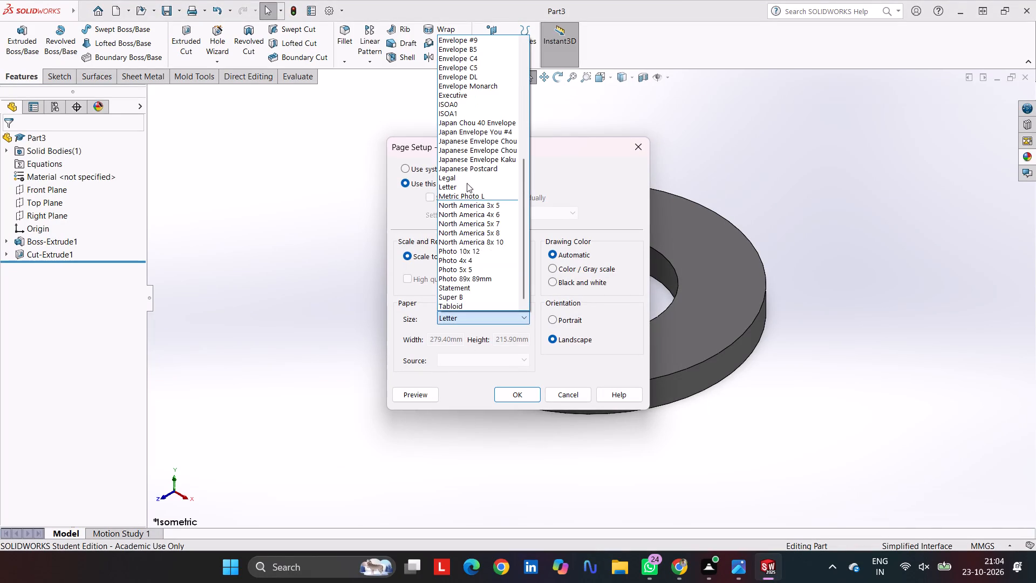
{"action": "scroll", "coordinate": [467, 182], "scroll_direction": "up", "scroll_amount": 10}
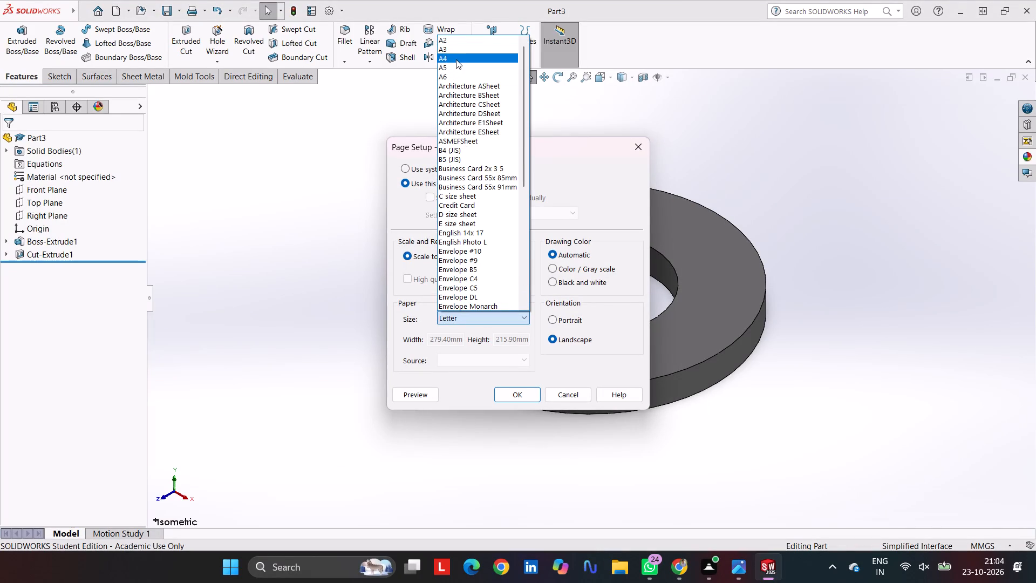
{"action": "left_click", "coordinate": [456, 59]}
{"action": "left_click", "coordinate": [516, 398]}
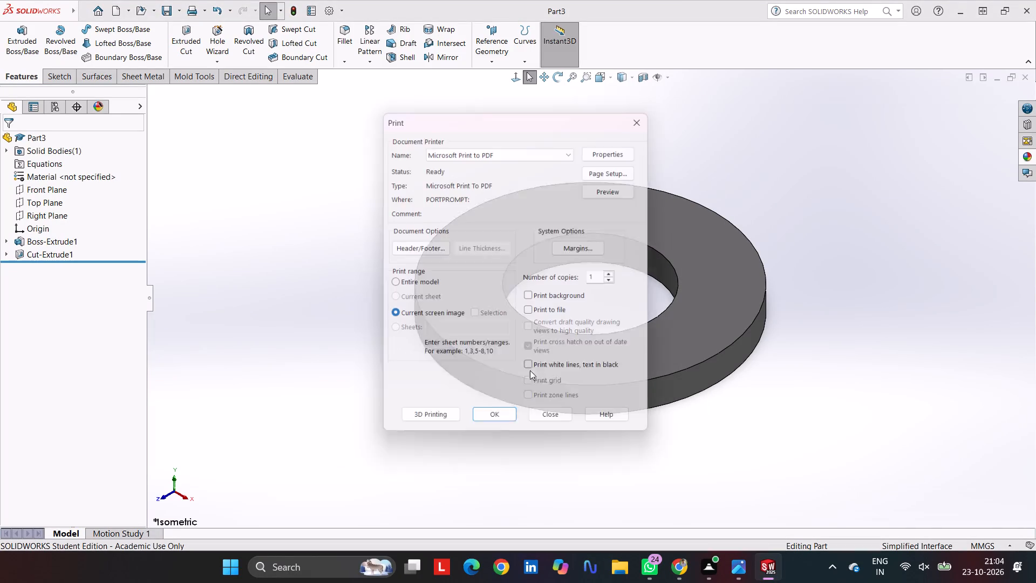
{"action": "left_click", "coordinate": [500, 423]}
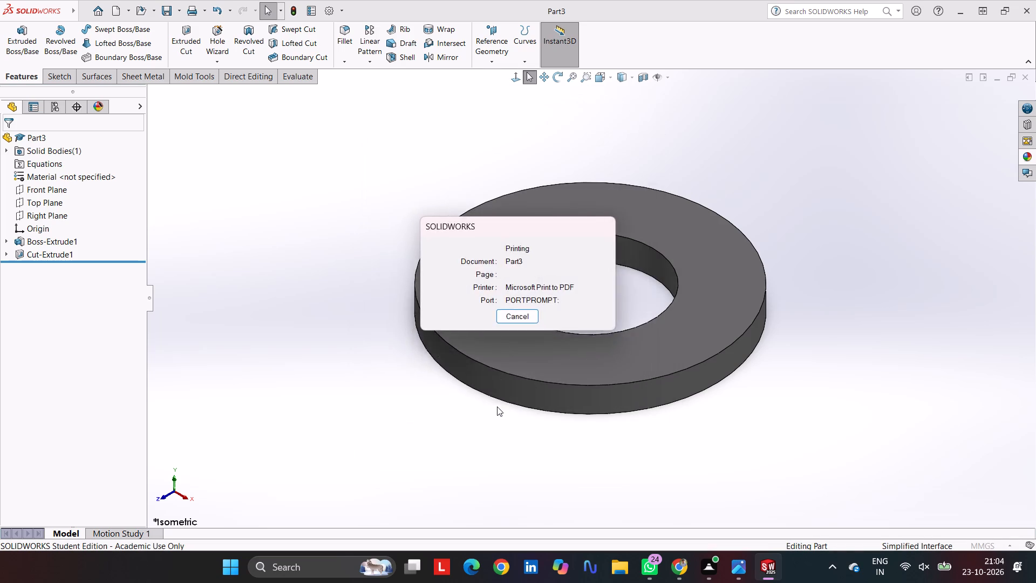
{"action": "key", "text": "3"}
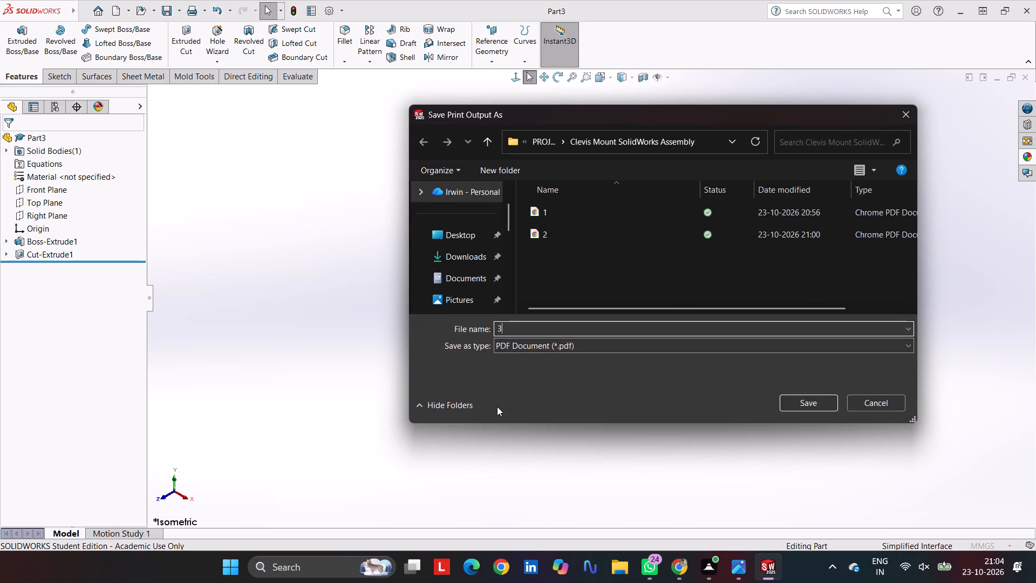
{"action": "key", "text": "Return"}
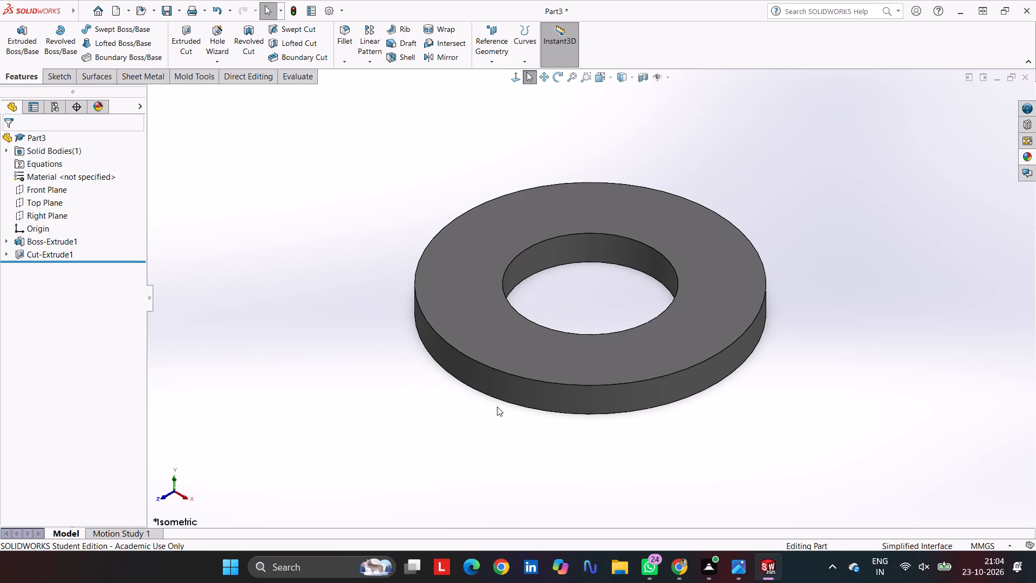
Create a new part document.
{"action": "key", "text": "ctrl+n"}
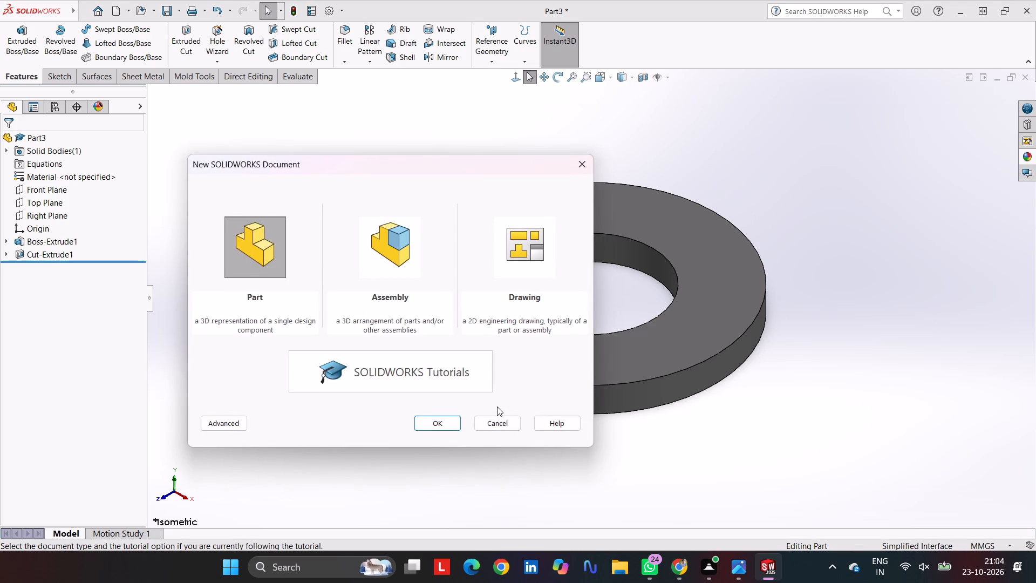
{"action": "key", "text": "Return"}
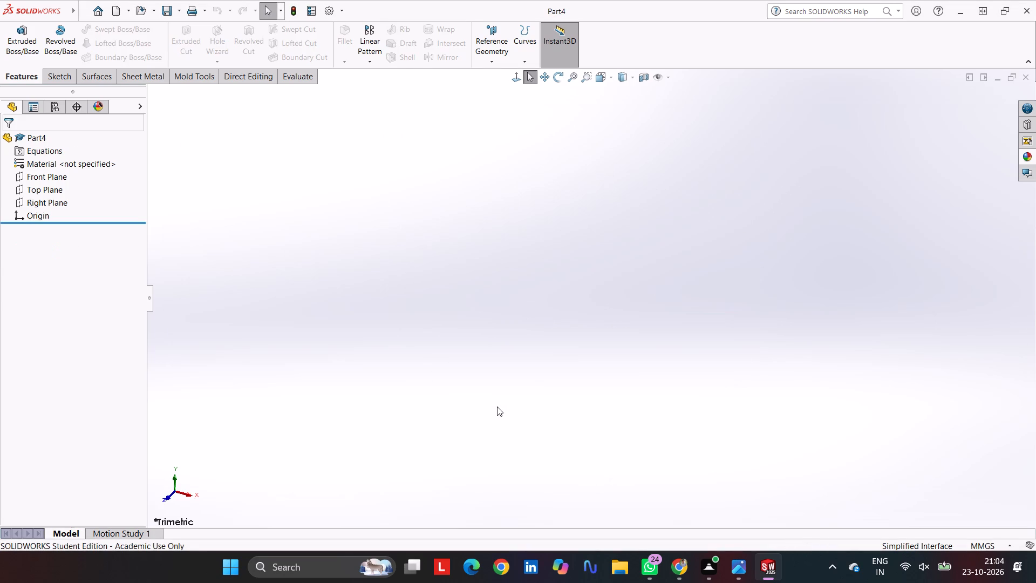
Start a sketch on the Right Plane with infinite horizontal and vertical construction lines through the origin.
{"action": "left_click", "coordinate": [54, 74]}
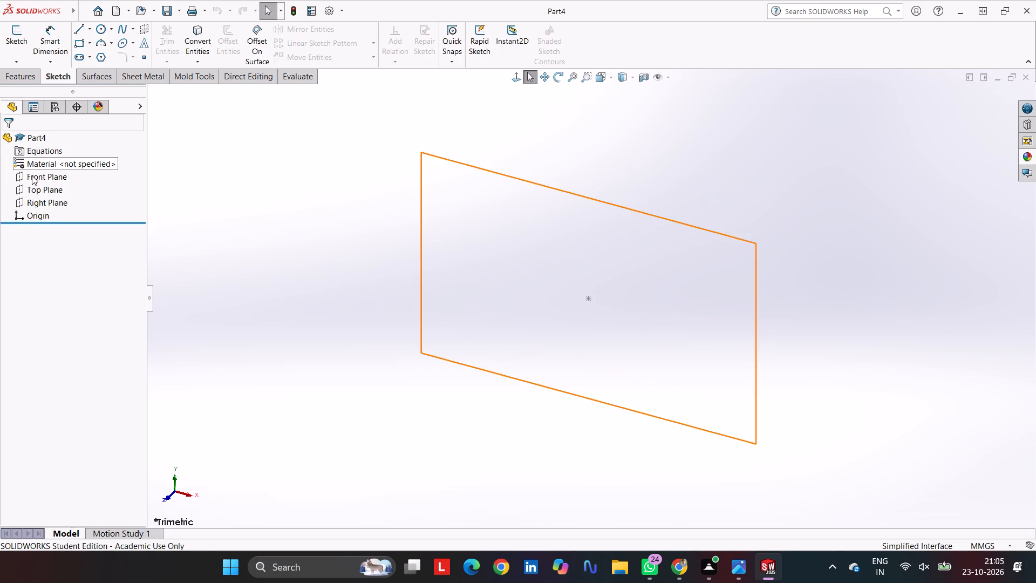
{"action": "left_click", "coordinate": [31, 202]}
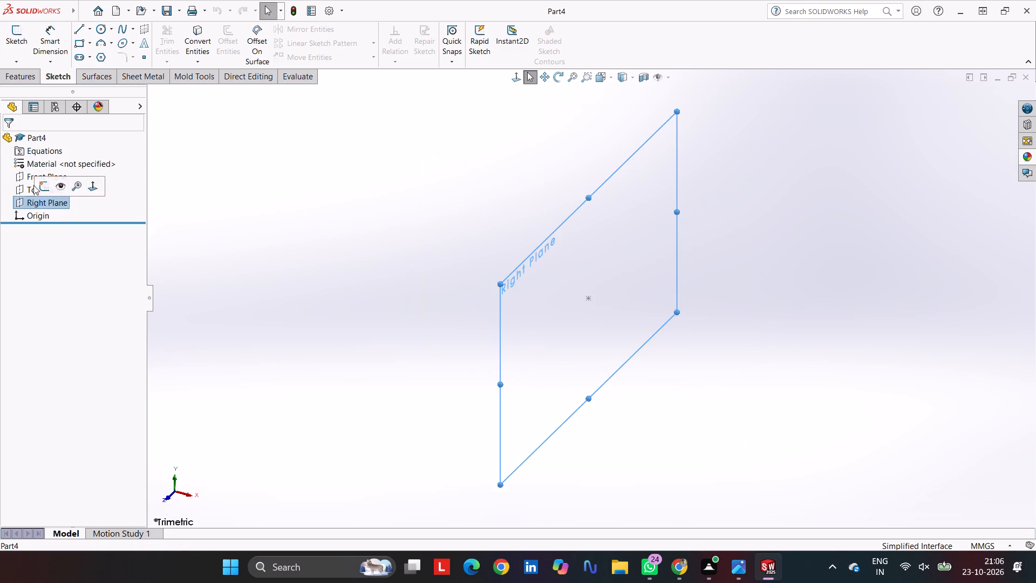
{"action": "left_click", "coordinate": [21, 35]}
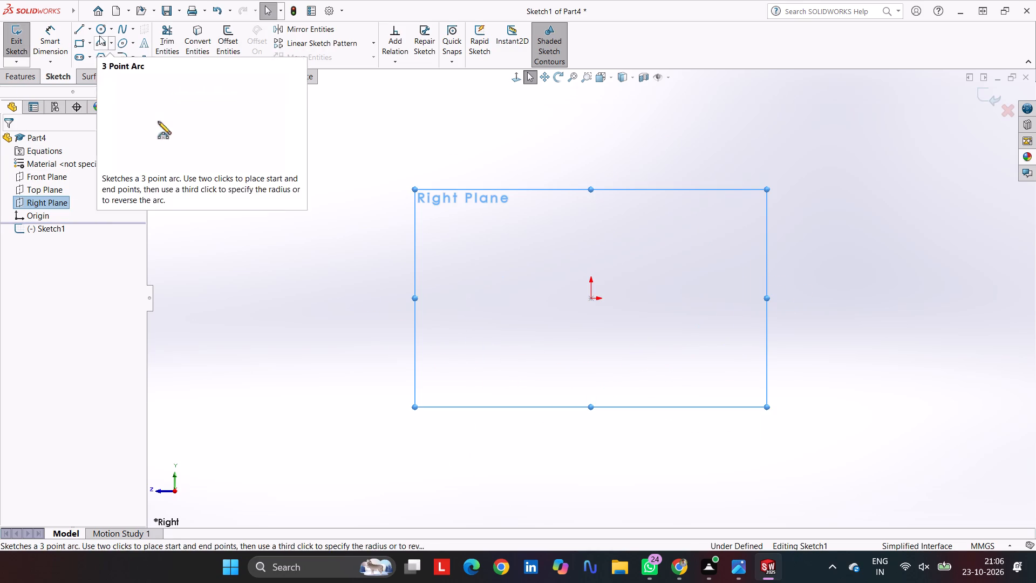
{"action": "left_click", "coordinate": [52, 32]}
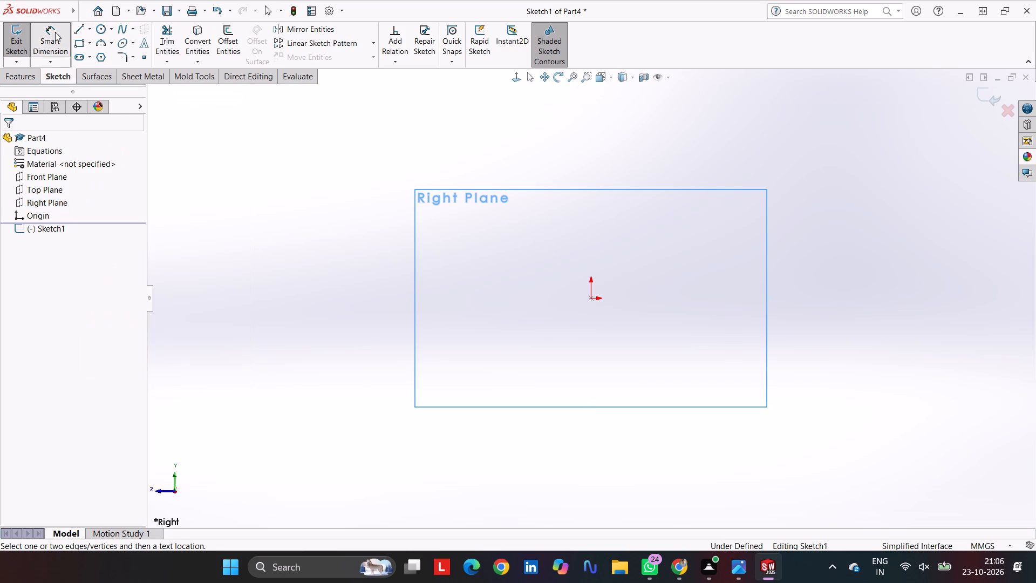
{"action": "left_click", "coordinate": [83, 29]}
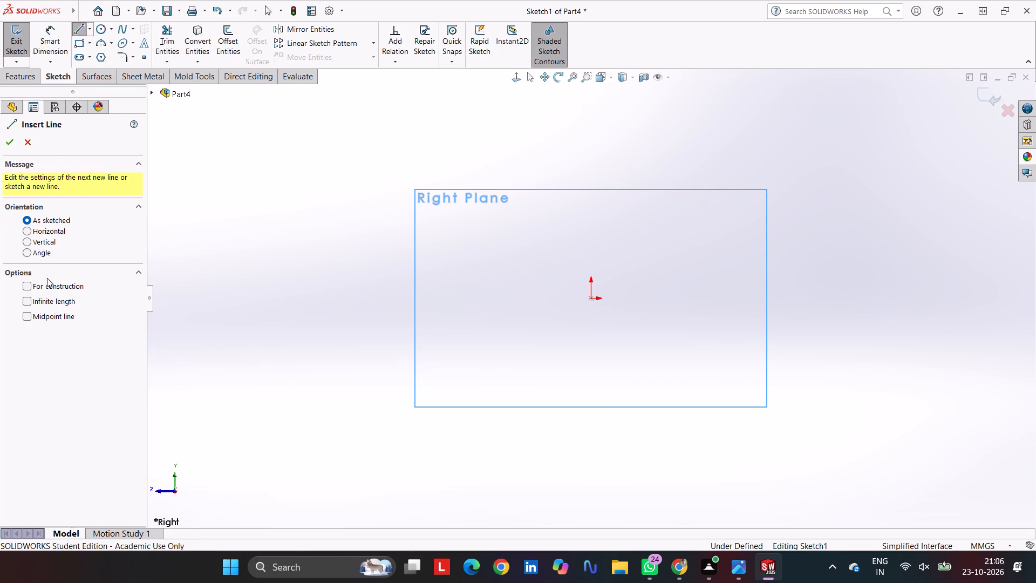
{"action": "left_click", "coordinate": [58, 228]}
{"action": "left_click", "coordinate": [66, 299]}
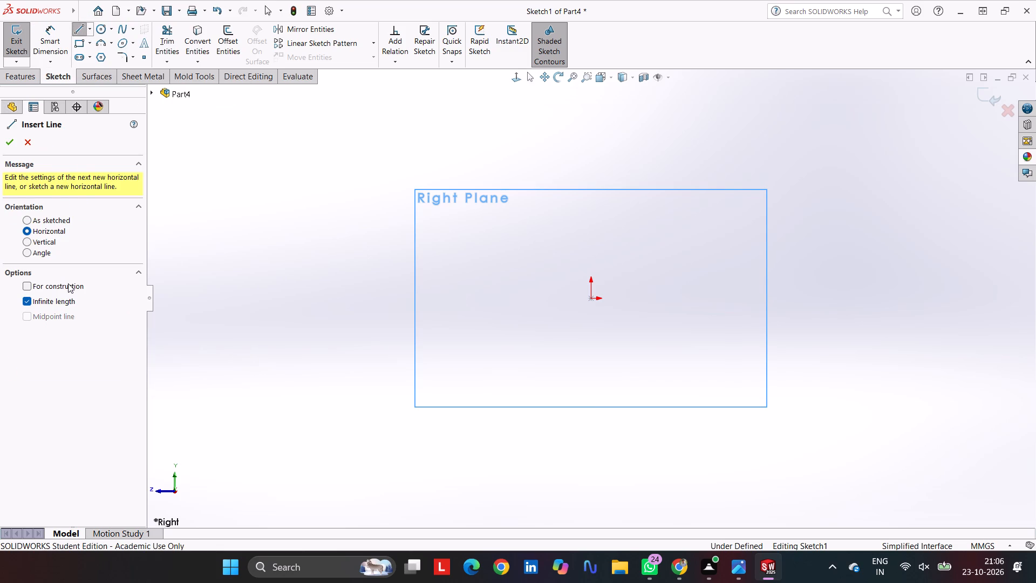
{"action": "left_click", "coordinate": [68, 283]}
{"action": "left_click", "coordinate": [590, 297]}
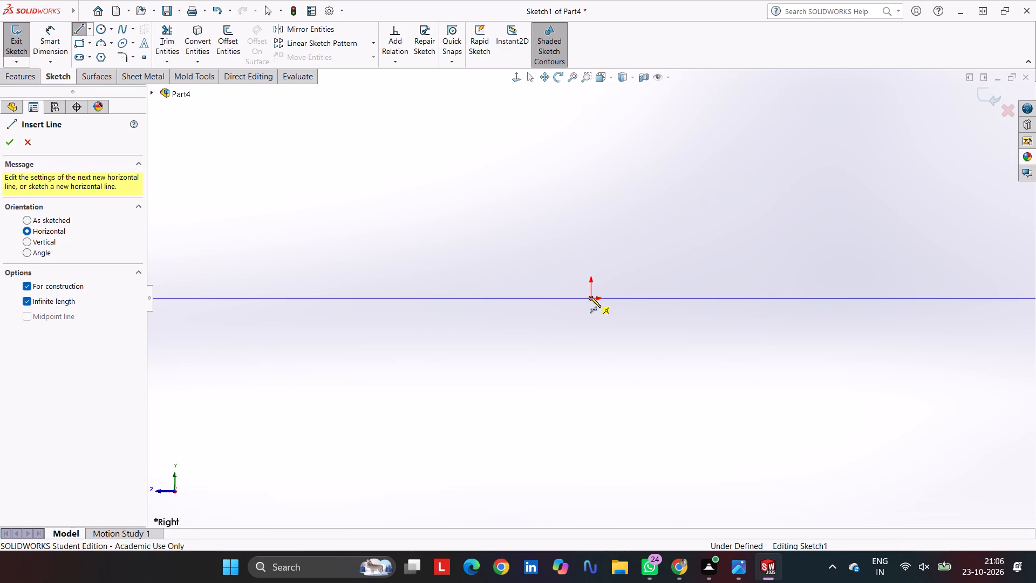
{"action": "left_click", "coordinate": [6, 145]}
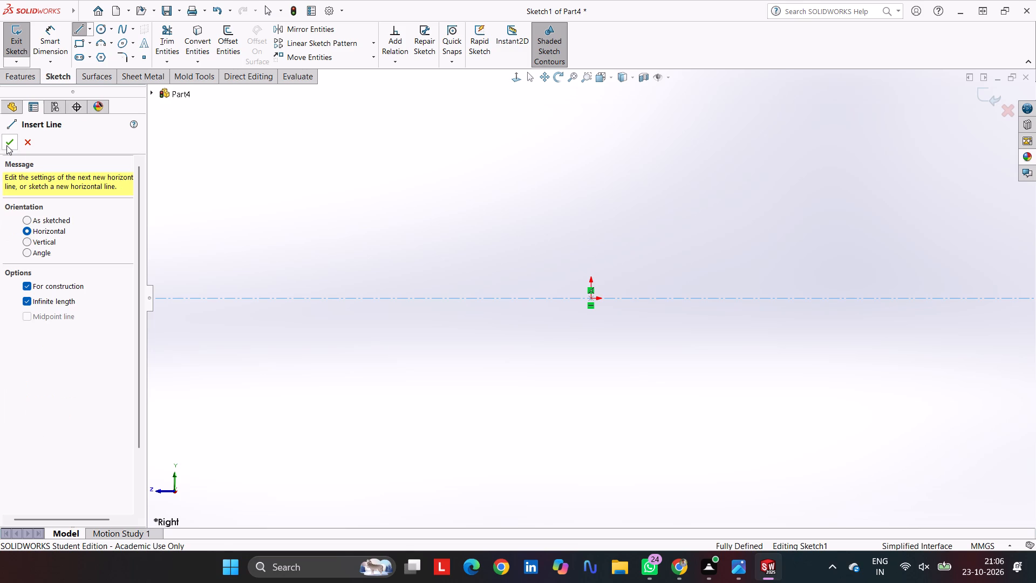
{"action": "left_click", "coordinate": [50, 242]}
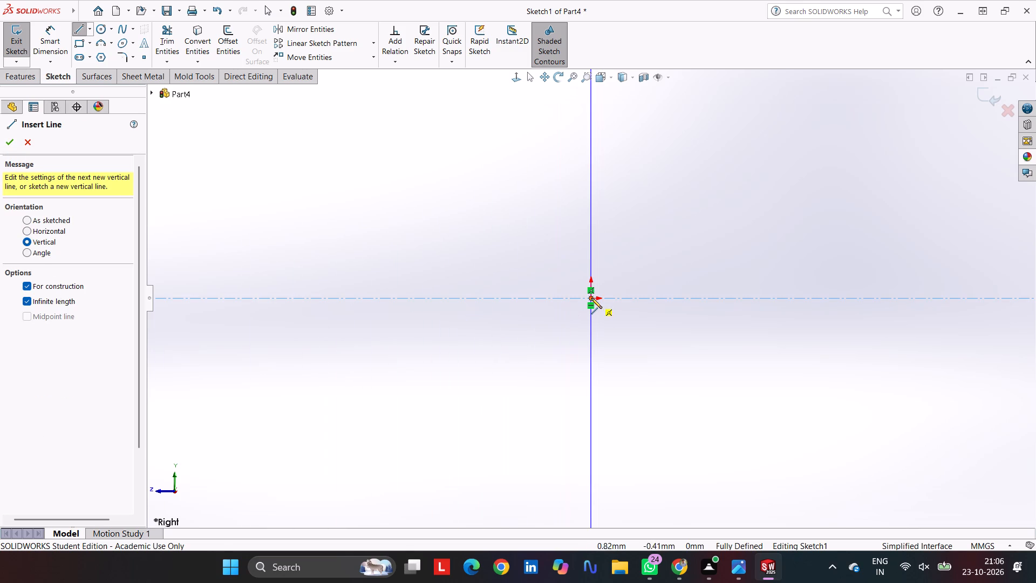
{"action": "left_click", "coordinate": [591, 298]}
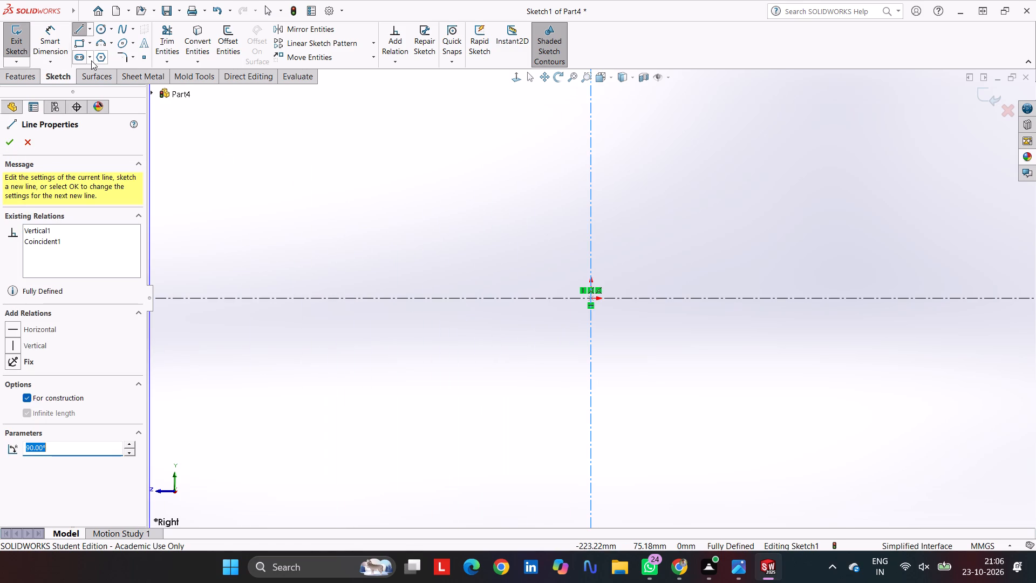
Sketch a six-sided inscribed-circle polygon centred on the origin, about 86 mm across flats, with its upper vertex on the vertical centreline.
{"action": "left_click", "coordinate": [99, 57]}
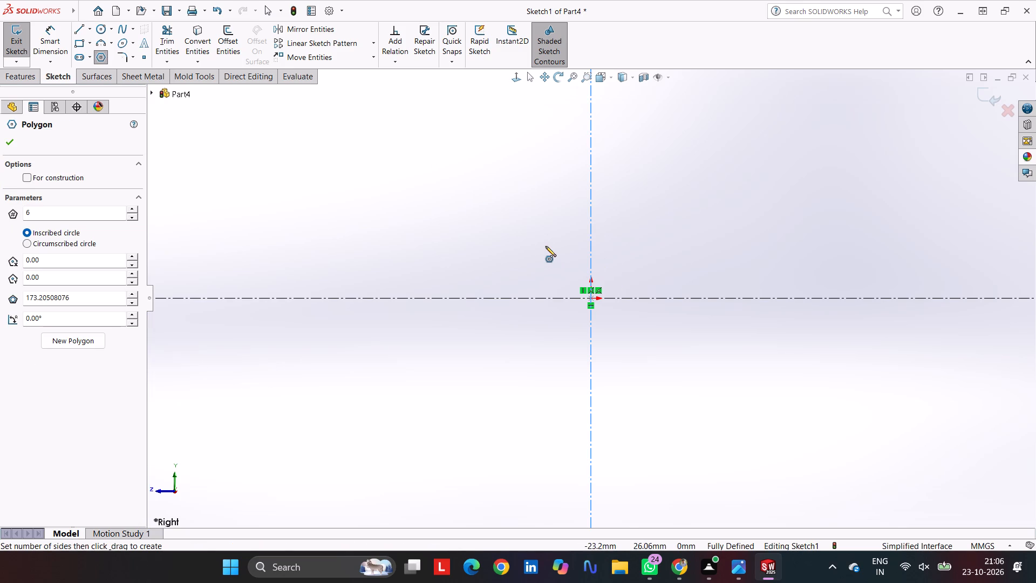
{"action": "left_click", "coordinate": [589, 296]}
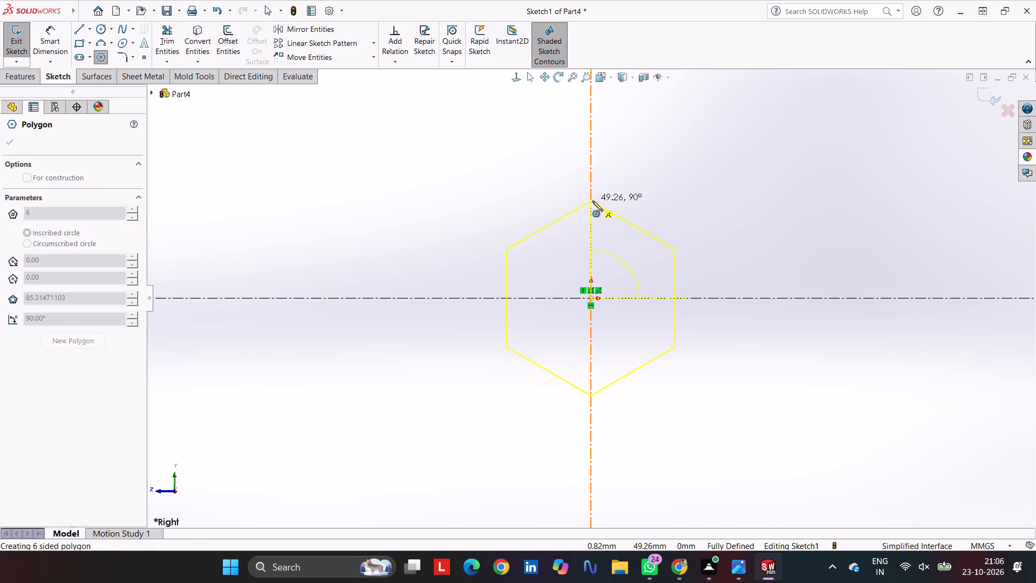
{"action": "left_click", "coordinate": [592, 200]}
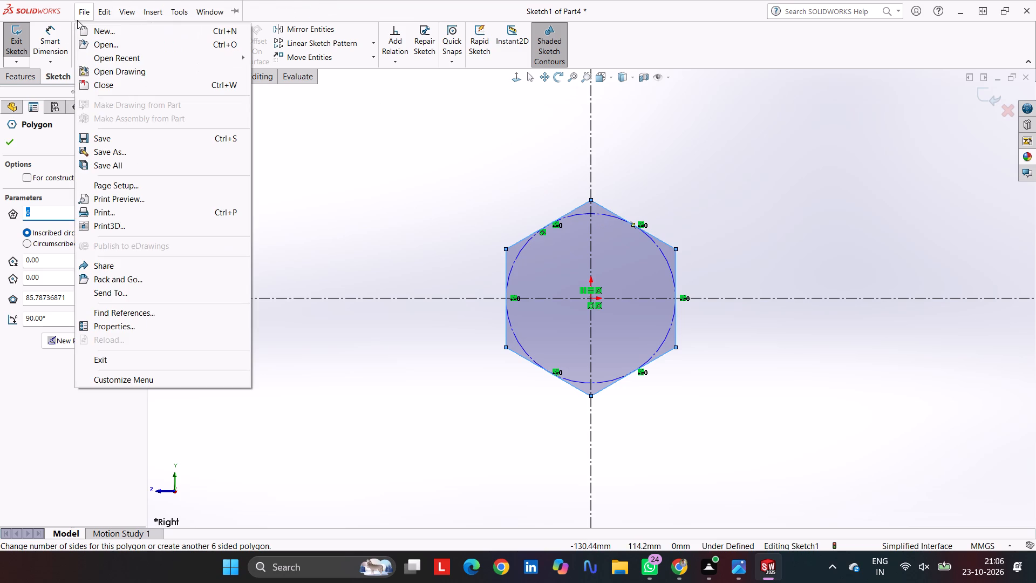
Dimension the hexagon's inscribed construction circle to a diameter of 41 mm.
{"action": "left_click", "coordinate": [49, 43]}
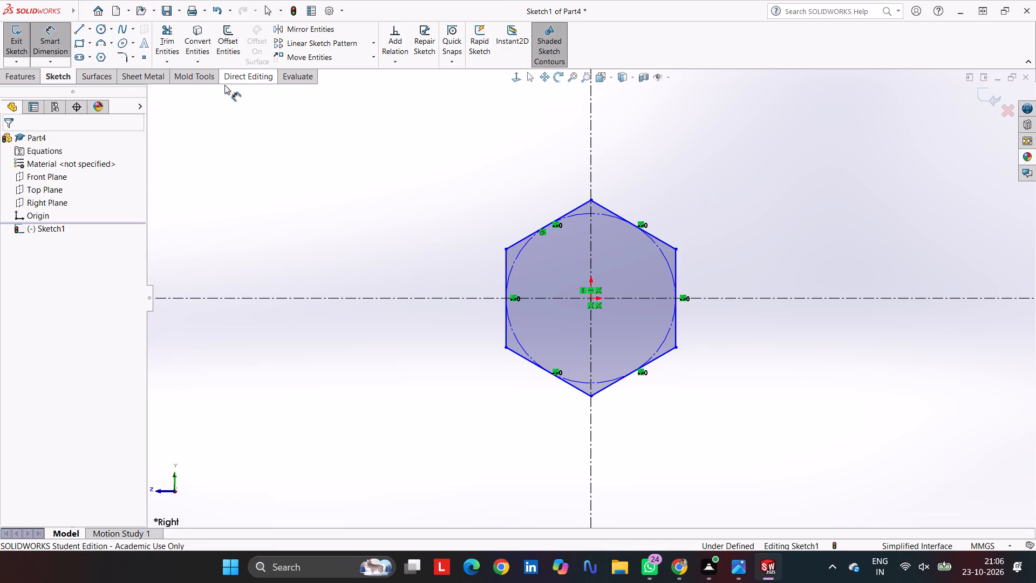
{"action": "left_click", "coordinate": [517, 261]}
{"action": "left_click", "coordinate": [394, 250]}
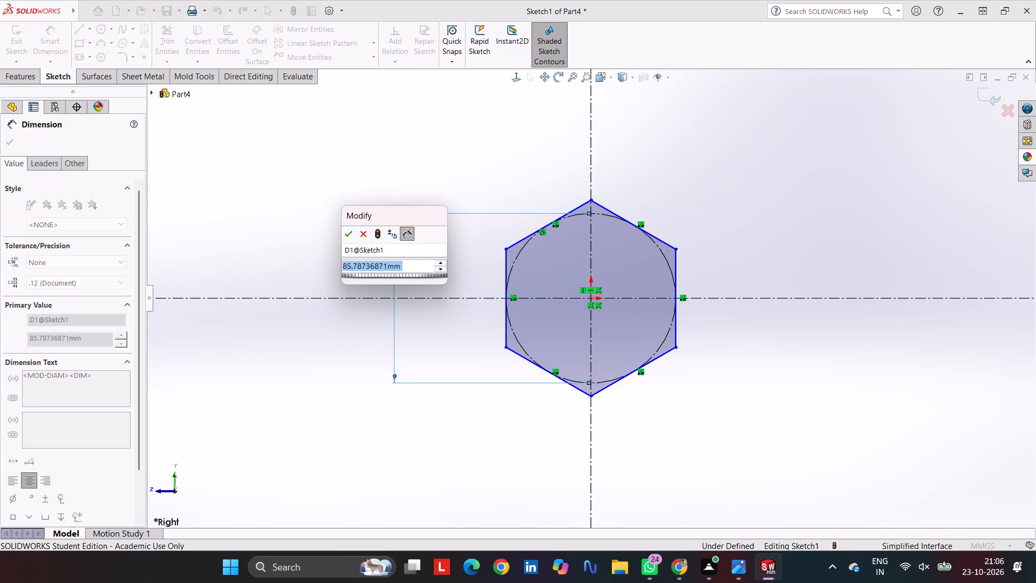
{"action": "type", "text": "41"}
{"action": "key", "text": "Return"}
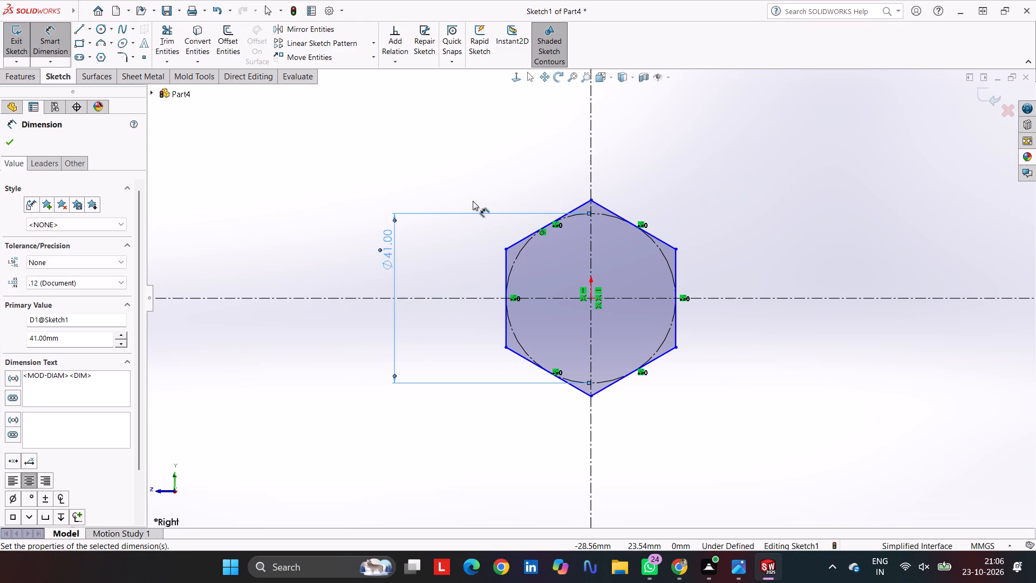
{"action": "key", "text": "Escape"}
{"action": "key", "text": "Escape"}
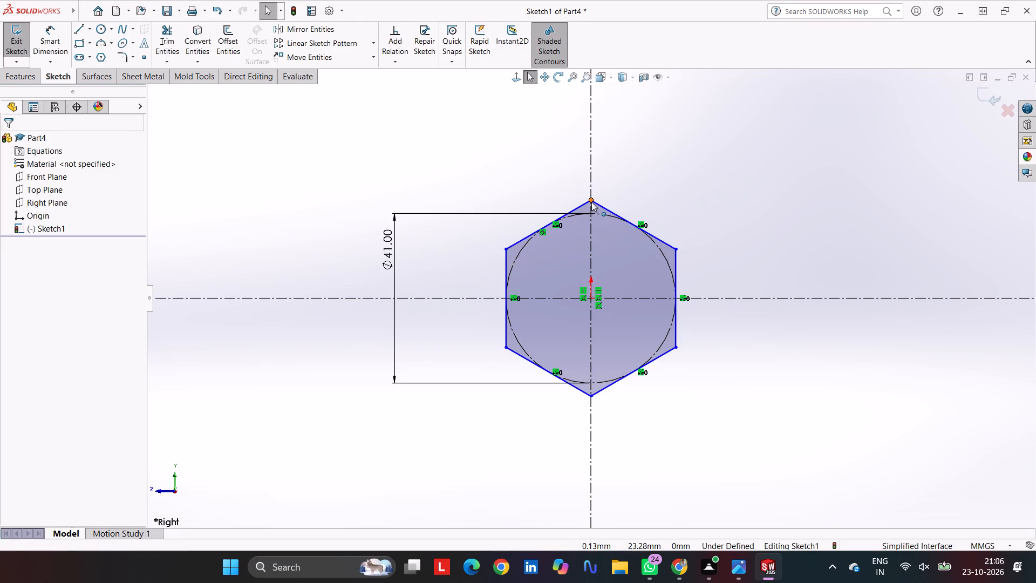
Add a vertical relation between the hexagon's upper vertex and its centre point.
{"action": "left_click", "coordinate": [591, 201]}
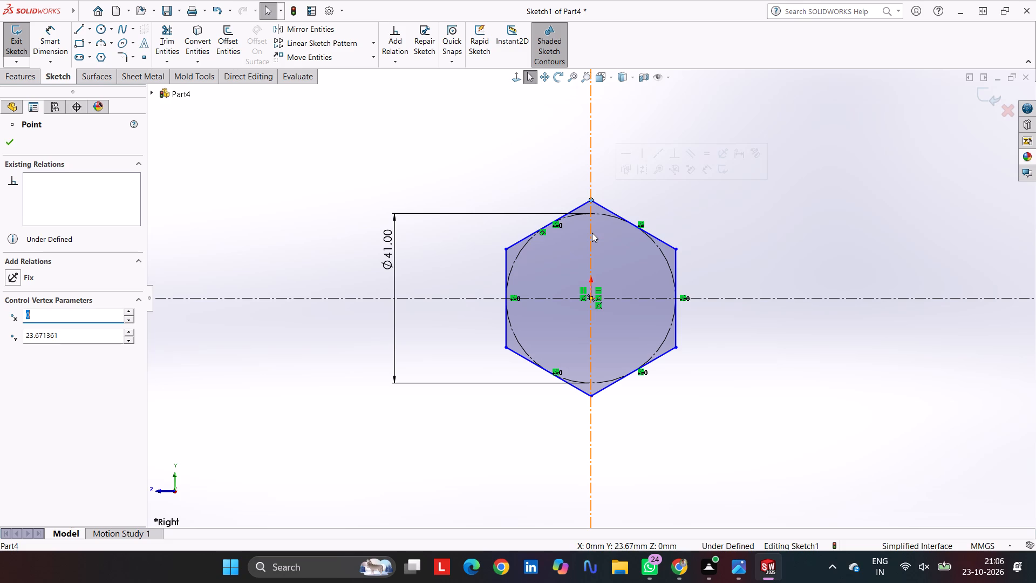
{"action": "left_click", "coordinate": [590, 300], "text": "ctrl"}
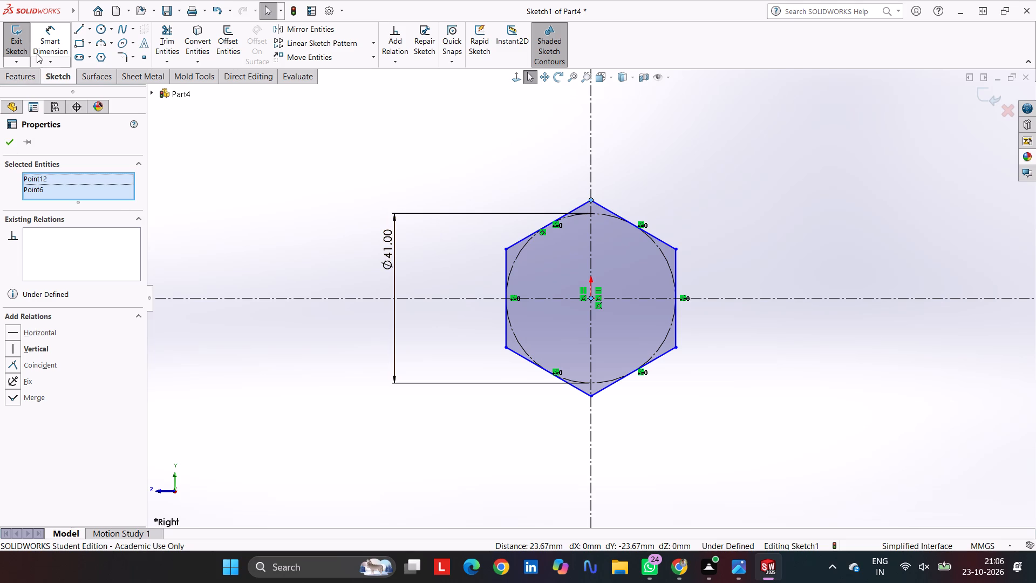
{"action": "left_click", "coordinate": [30, 350]}
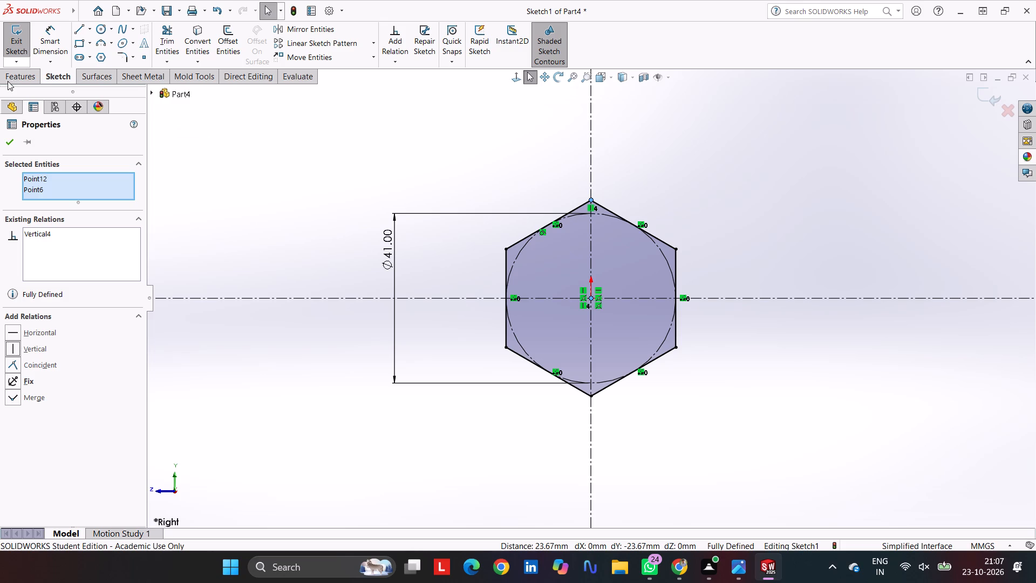
Extrude the hexagon sketch as a Mid Plane boss with a total depth of 100 mm.
{"action": "left_click", "coordinate": [20, 77]}
{"action": "left_click", "coordinate": [24, 37]}
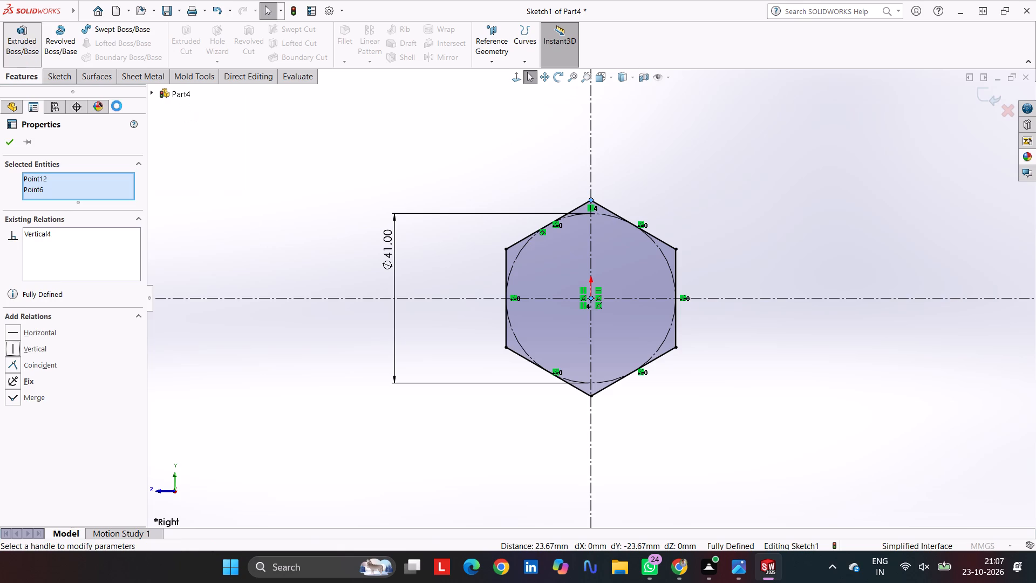
{"action": "left_click", "coordinate": [74, 216]}
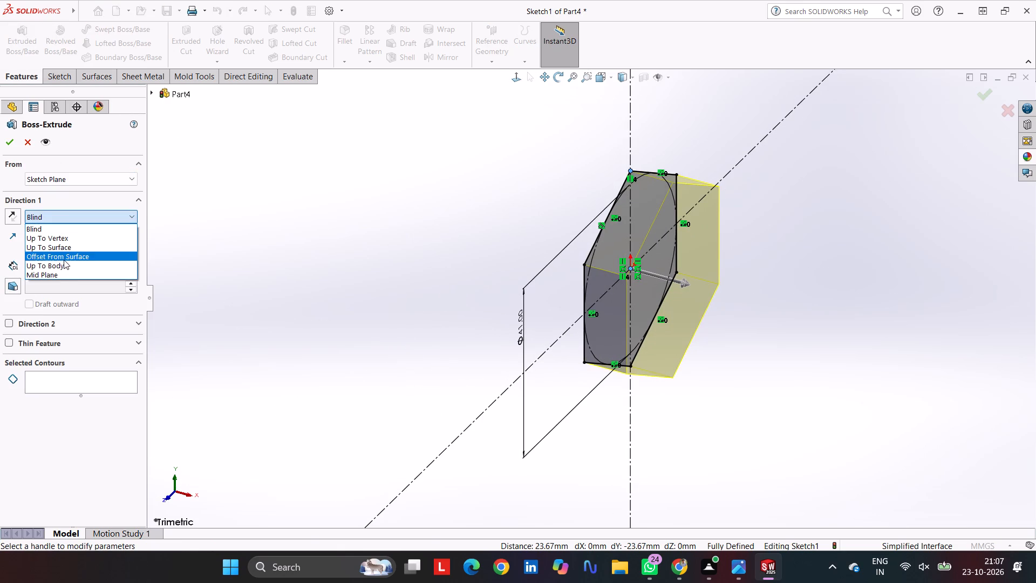
{"action": "left_click", "coordinate": [66, 276]}
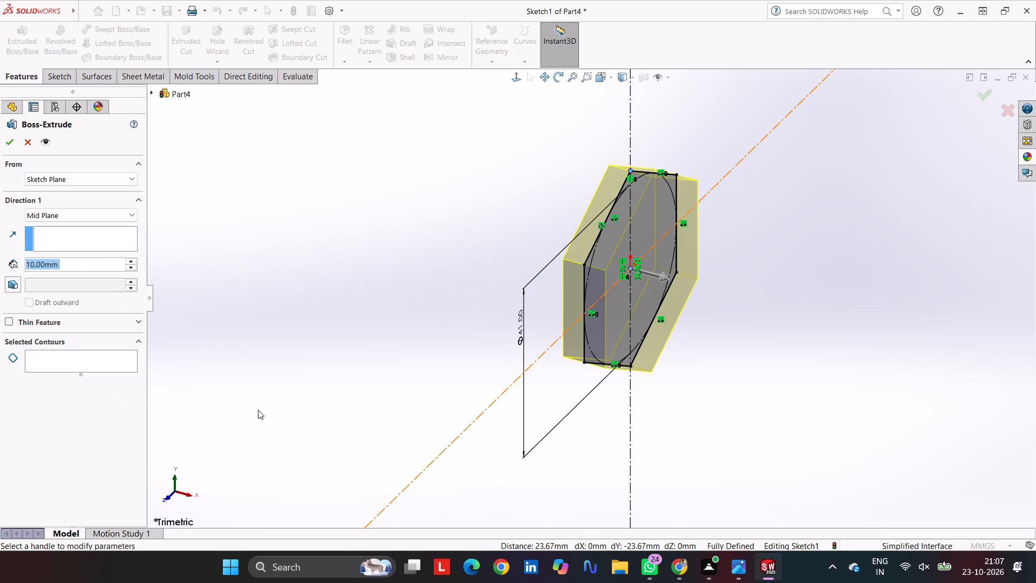
{"action": "type", "text": "100"}
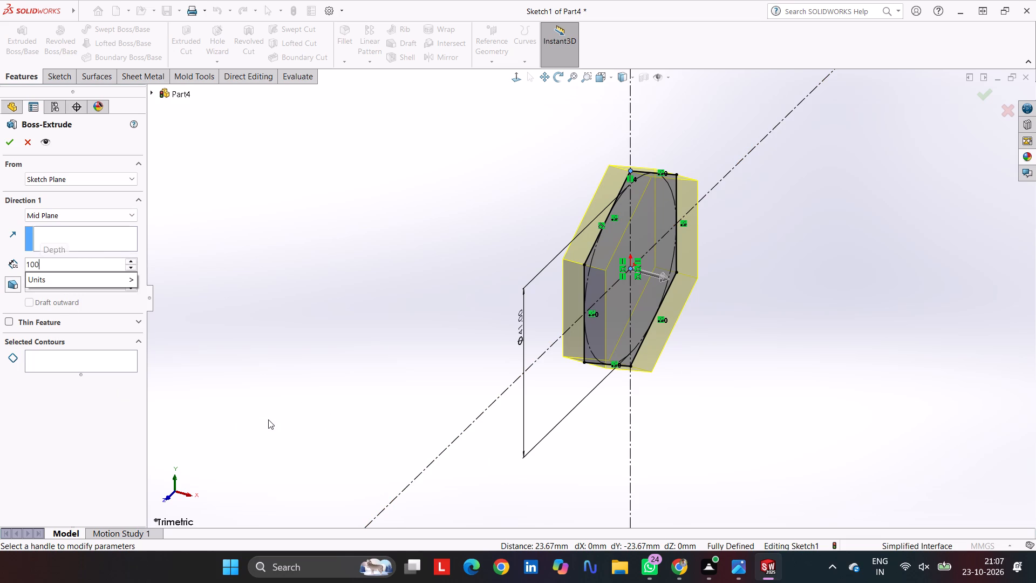
{"action": "key", "text": "Return"}
{"action": "key", "text": "Return"}
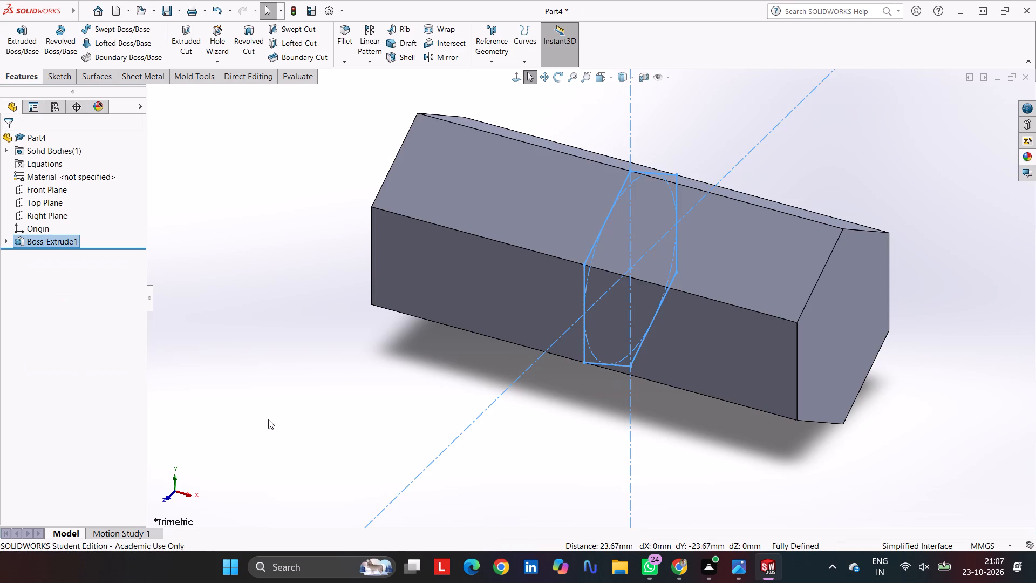
{"action": "left_click", "coordinate": [329, 347]}
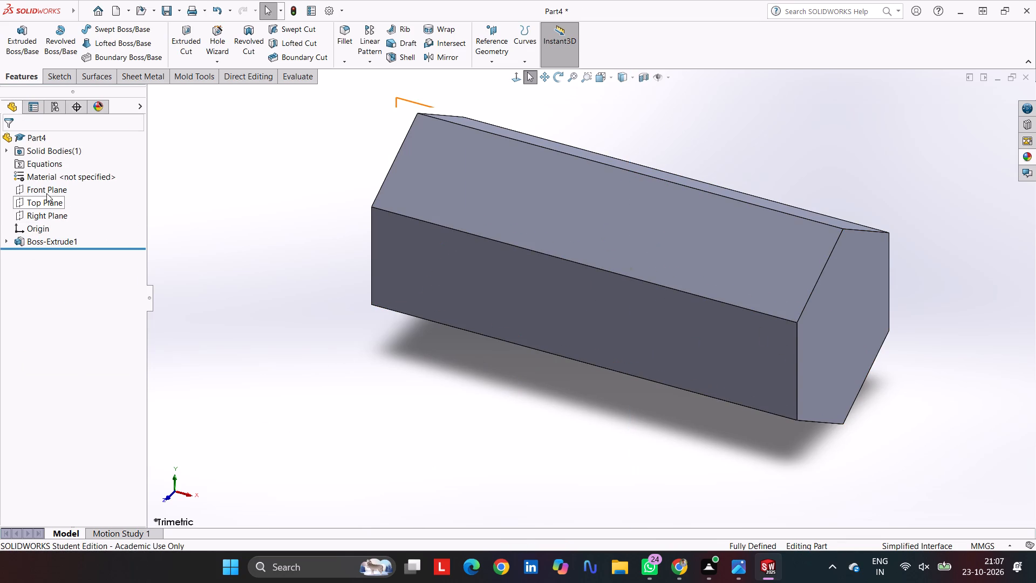
Sketch a circle on the Right Plane centred on the origin, inside the hexagon.
{"action": "left_click", "coordinate": [41, 214]}
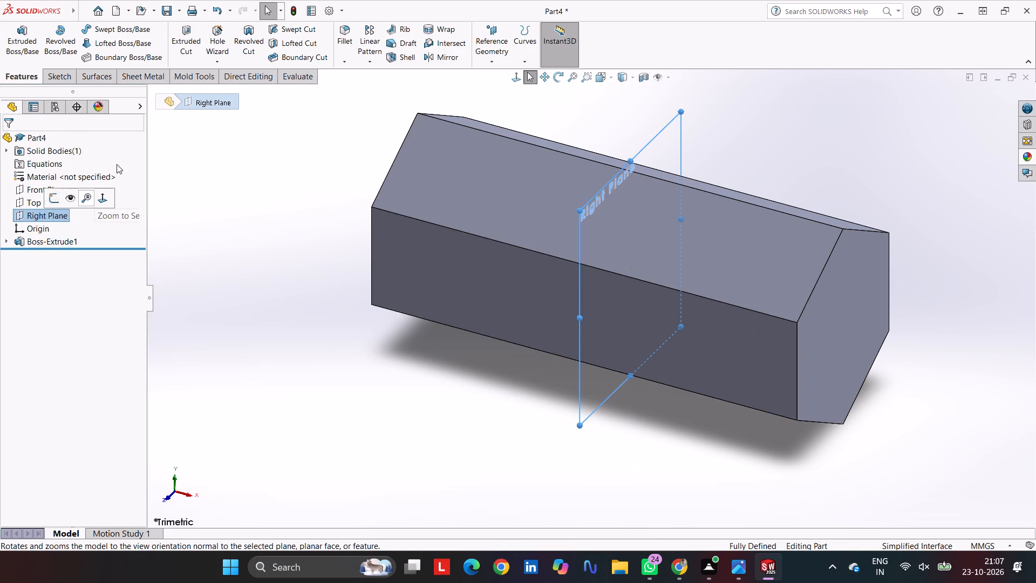
{"action": "left_click", "coordinate": [51, 76]}
{"action": "left_click", "coordinate": [17, 42]}
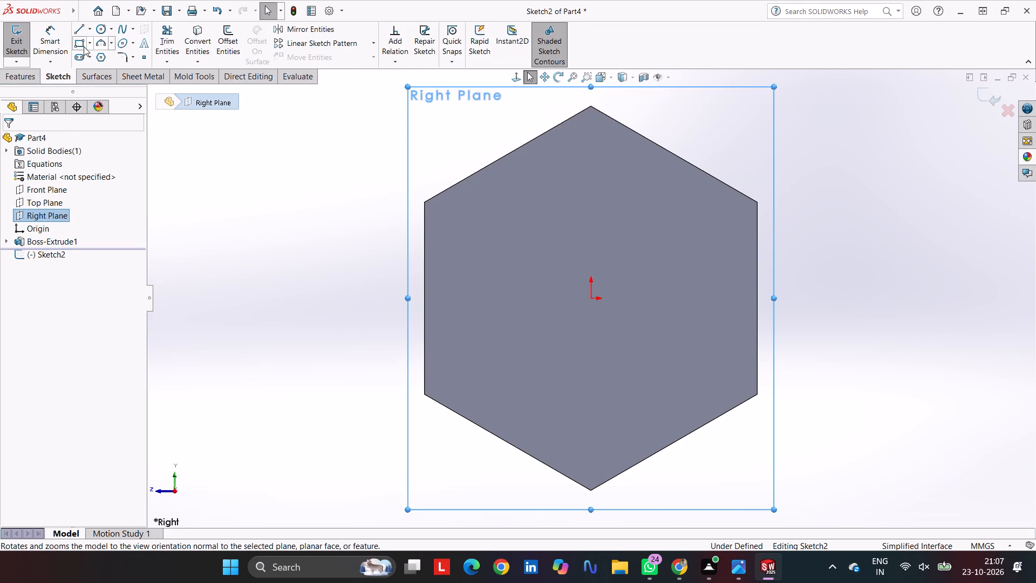
{"action": "left_click", "coordinate": [100, 29]}
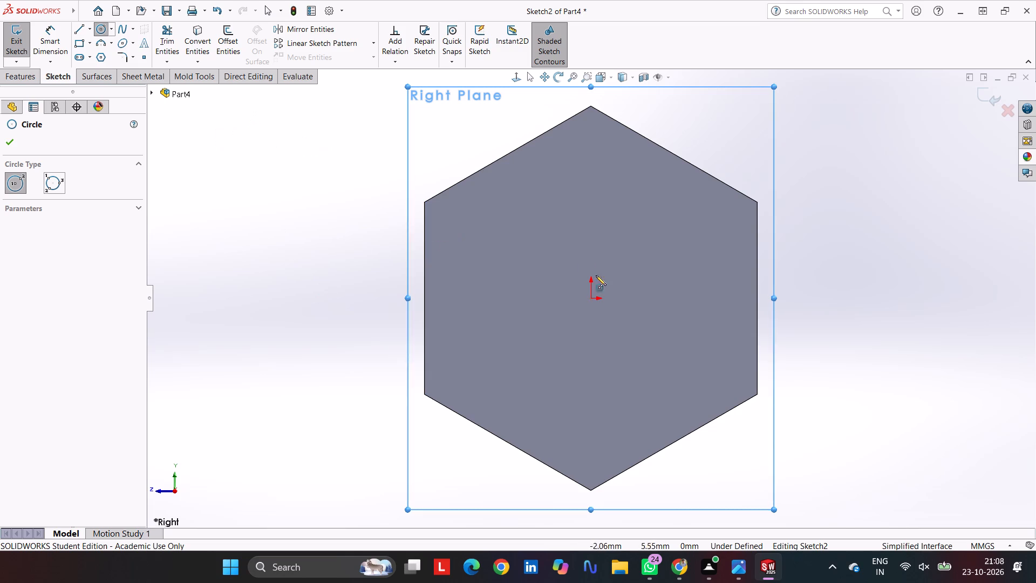
{"action": "left_click", "coordinate": [589, 297]}
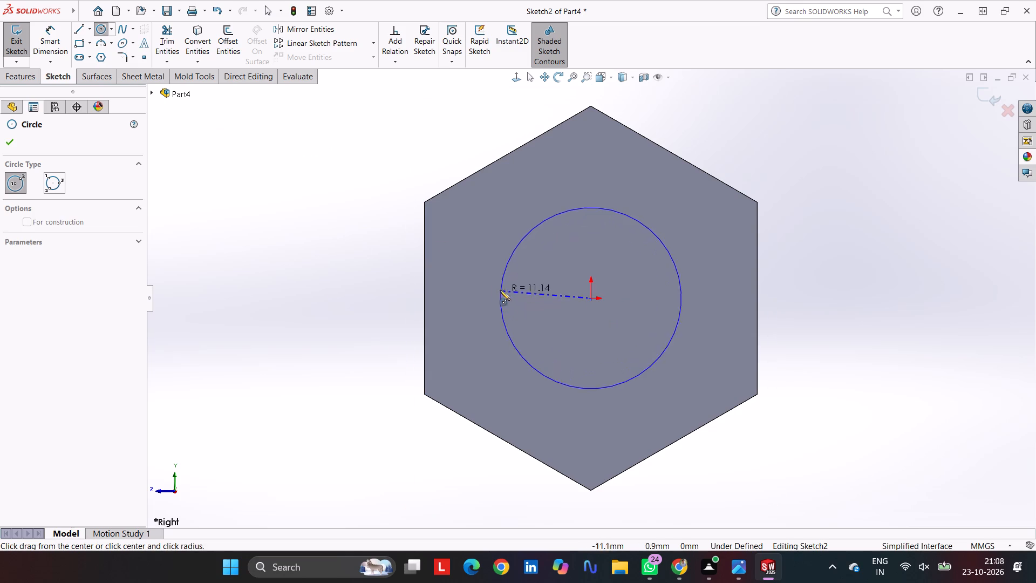
{"action": "left_click_drag", "start_coordinate": [478, 271], "coordinate": [468, 256]}
Dimension the circle to a diameter of 30 mm.
{"action": "left_click", "coordinate": [42, 29]}
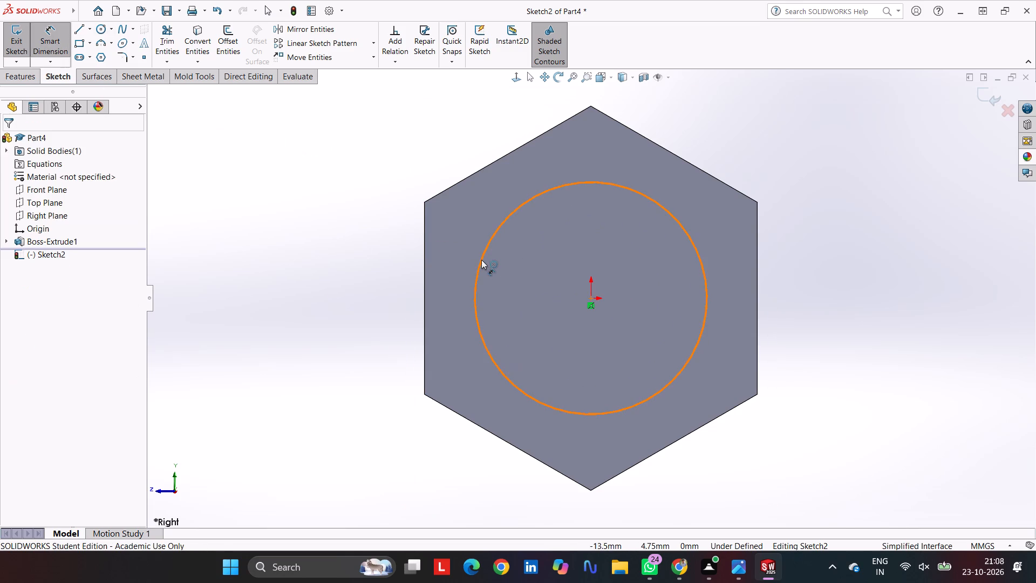
{"action": "left_click", "coordinate": [481, 260]}
{"action": "left_click", "coordinate": [312, 307]}
{"action": "type", "text": "30"}
{"action": "key", "text": "Return"}
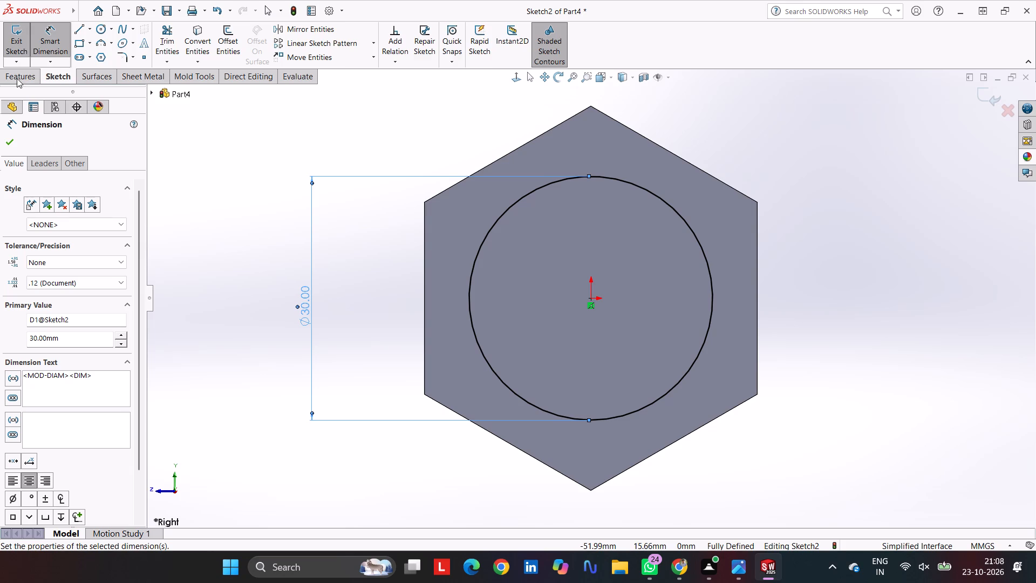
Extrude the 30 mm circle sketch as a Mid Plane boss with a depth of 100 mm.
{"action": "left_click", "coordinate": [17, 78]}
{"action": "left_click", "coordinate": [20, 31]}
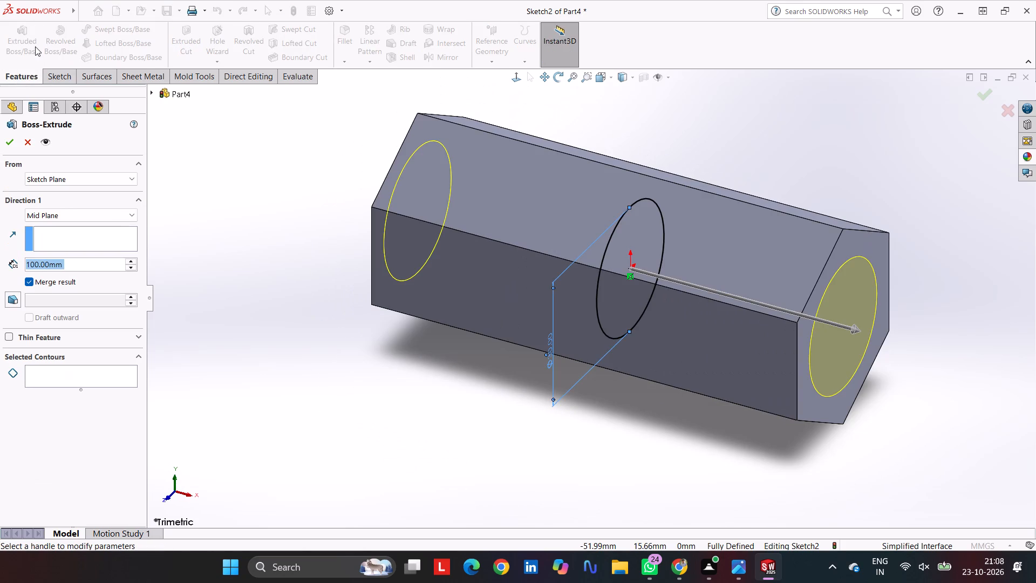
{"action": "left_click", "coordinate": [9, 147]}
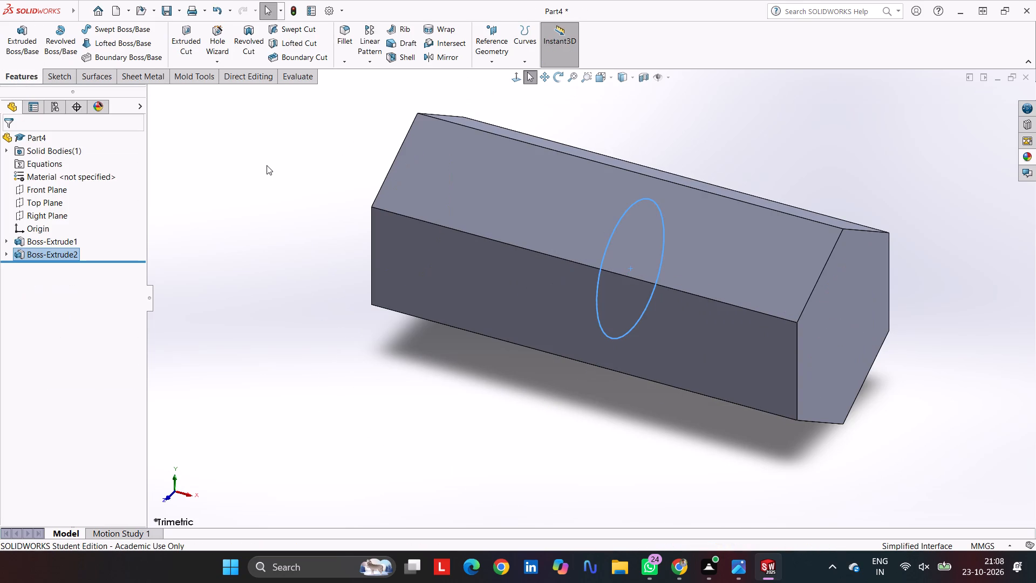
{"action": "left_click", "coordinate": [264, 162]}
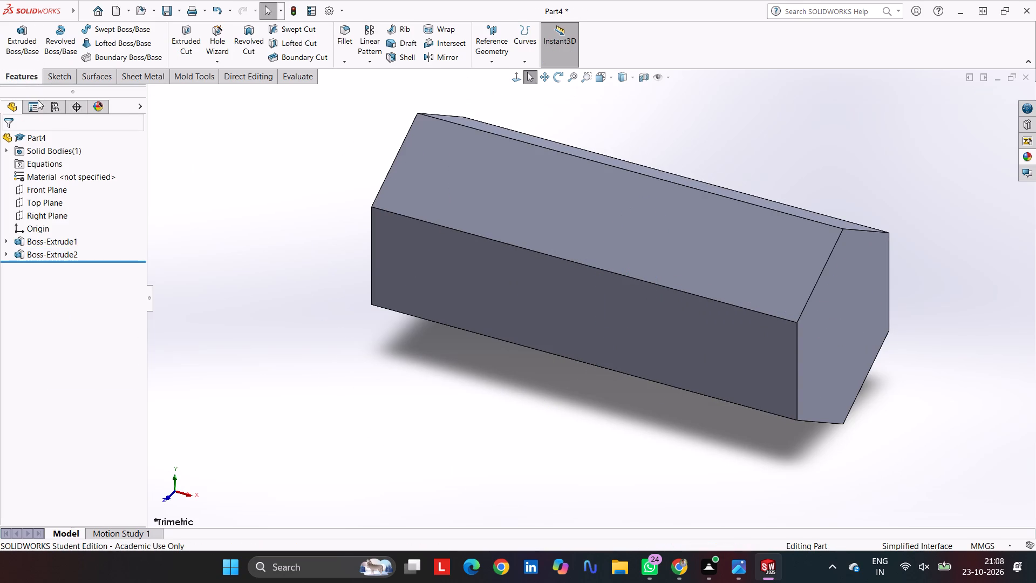
Examine the circular boss extrusion on the model from several angles and review its extrude settings.
{"action": "left_click", "coordinate": [63, 256]}
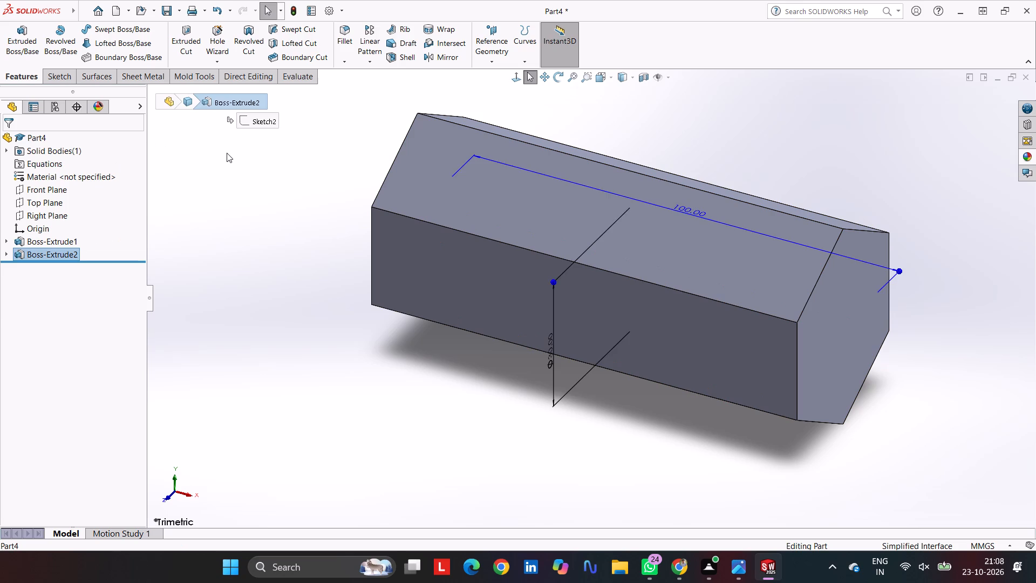
{"action": "left_click", "coordinate": [227, 153]}
{"action": "middle_click_drag", "start_coordinate": [229, 153], "coordinate": [182, 138]}
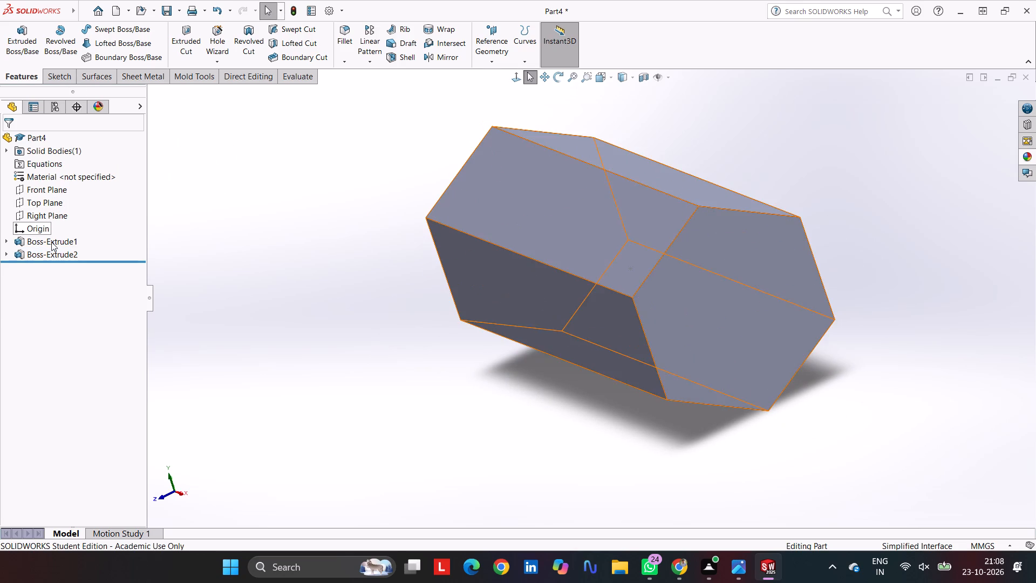
{"action": "left_click", "coordinate": [52, 254]}
{"action": "middle_click_drag", "start_coordinate": [245, 221], "coordinate": [269, 268]}
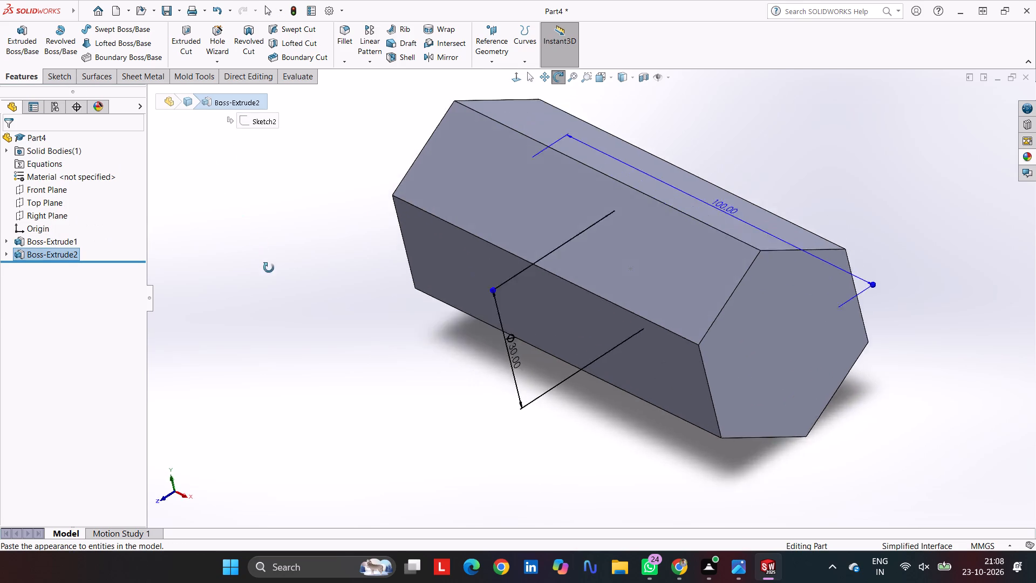
{"action": "middle_click_drag", "start_coordinate": [269, 268], "coordinate": [327, 265]}
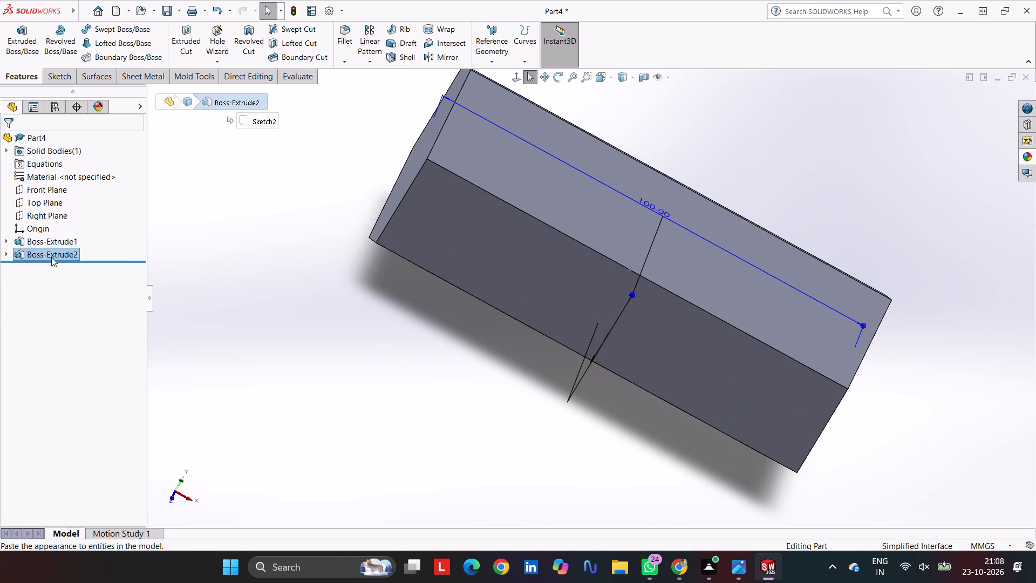
{"action": "double_click", "coordinate": [51, 257]}
{"action": "left_click", "coordinate": [51, 254]}
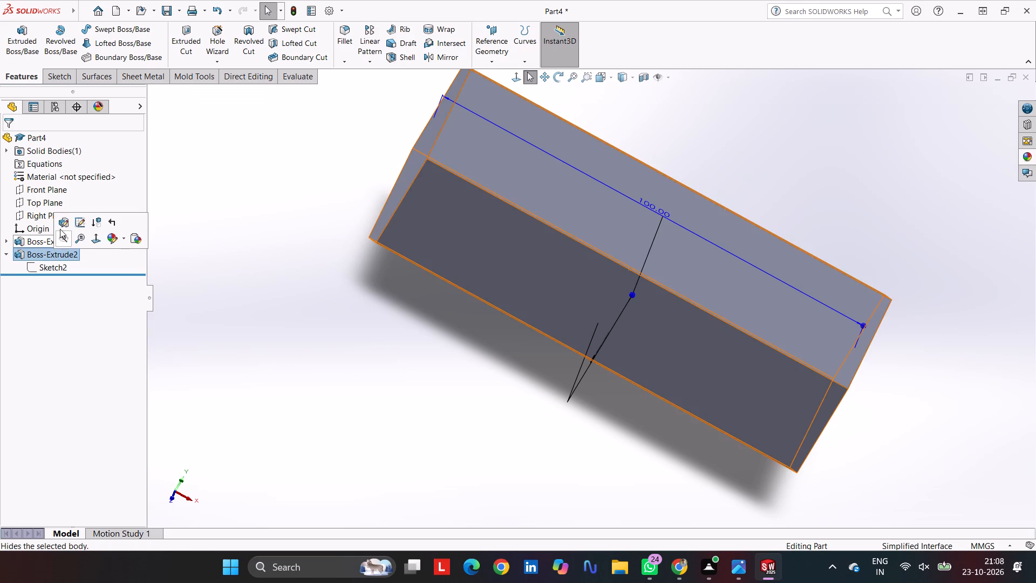
{"action": "left_click", "coordinate": [65, 217]}
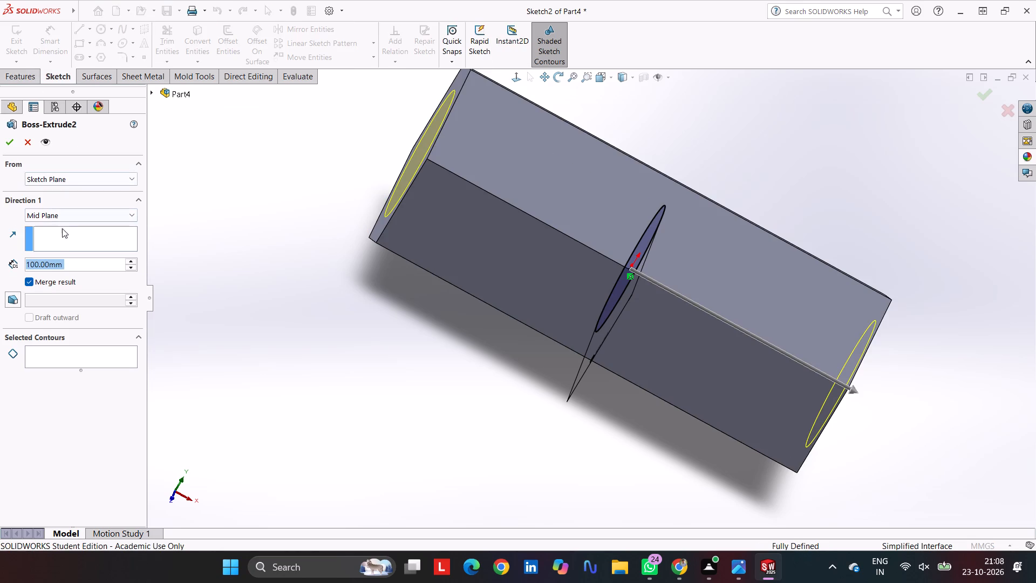
{"action": "left_click", "coordinate": [28, 144]}
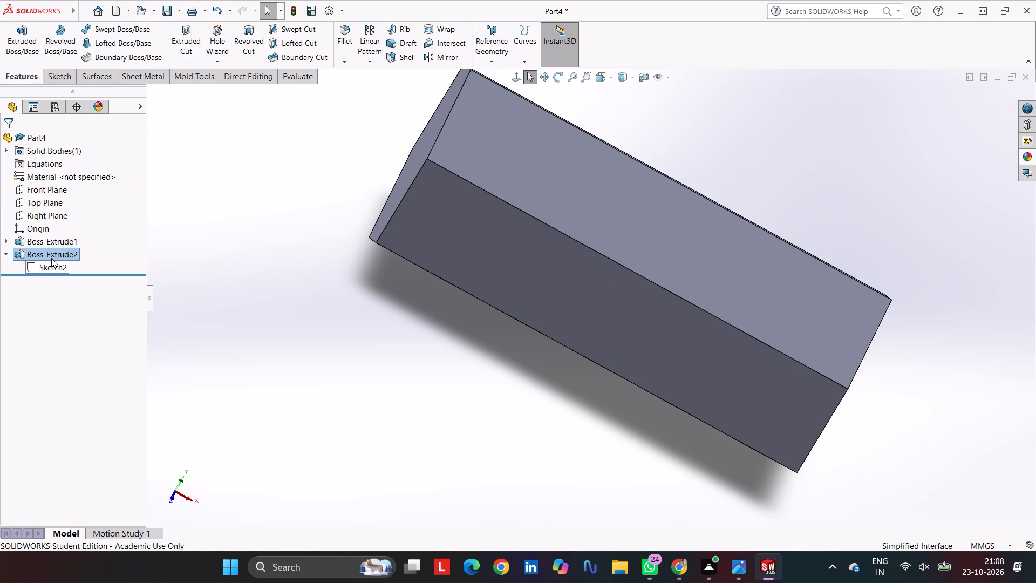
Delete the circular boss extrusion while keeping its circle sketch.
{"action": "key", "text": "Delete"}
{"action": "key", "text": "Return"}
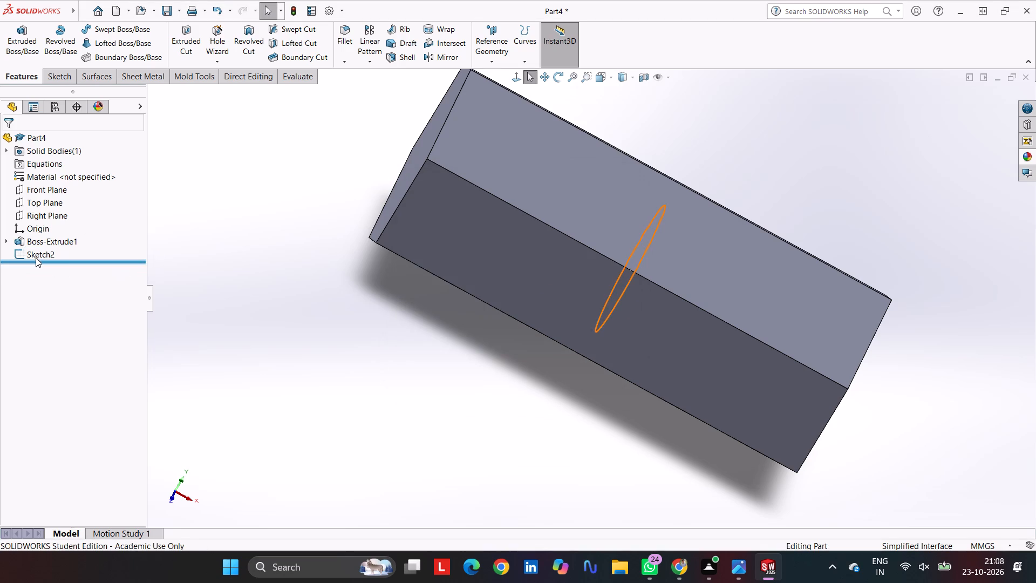
Cut the 30 mm circle through the hexagonal bar with a Mid Plane Extruded Cut, 100 mm deep.
{"action": "left_click", "coordinate": [35, 257]}
{"action": "left_click", "coordinate": [47, 228]}
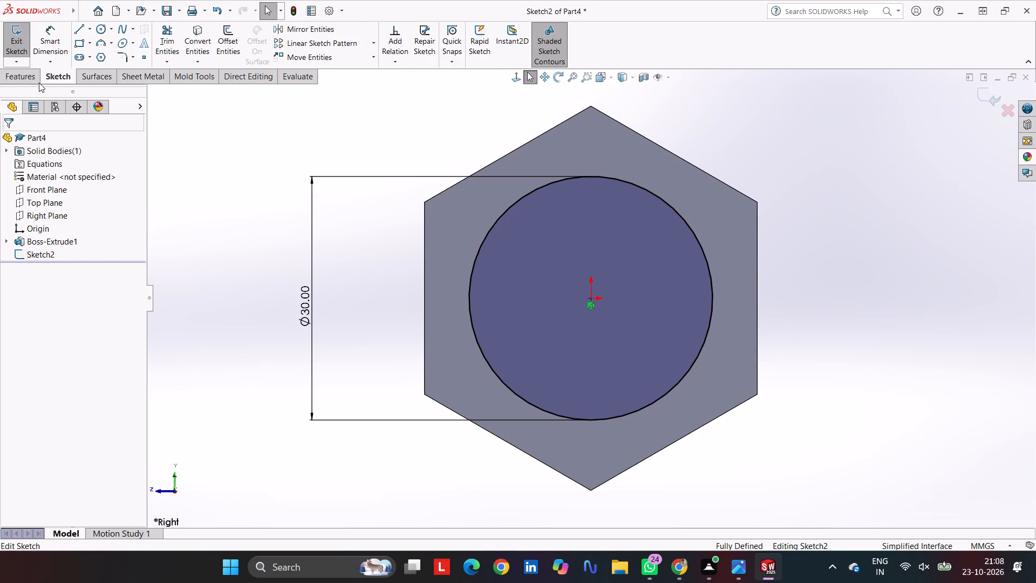
{"action": "left_click", "coordinate": [13, 77]}
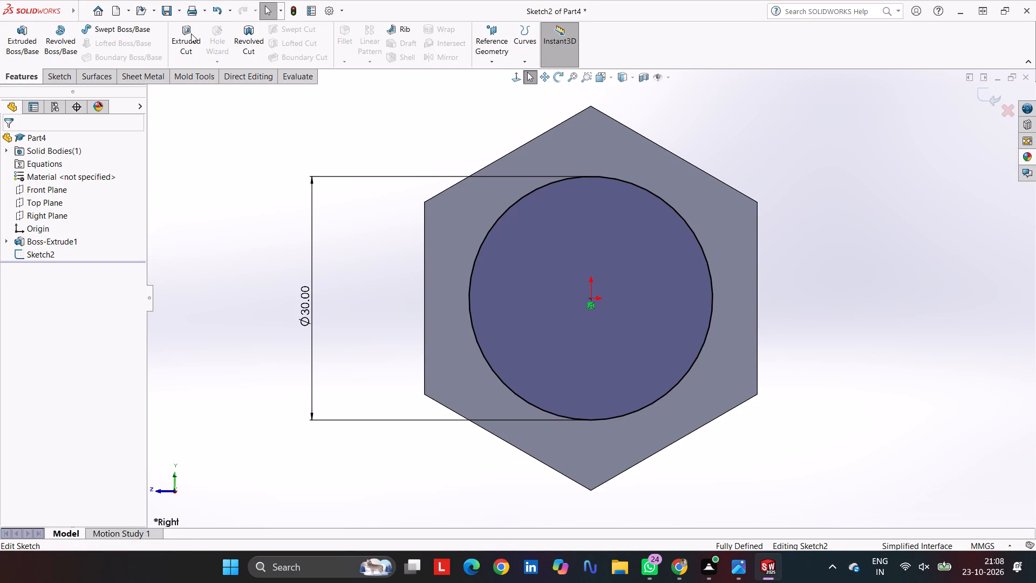
{"action": "left_click", "coordinate": [191, 33]}
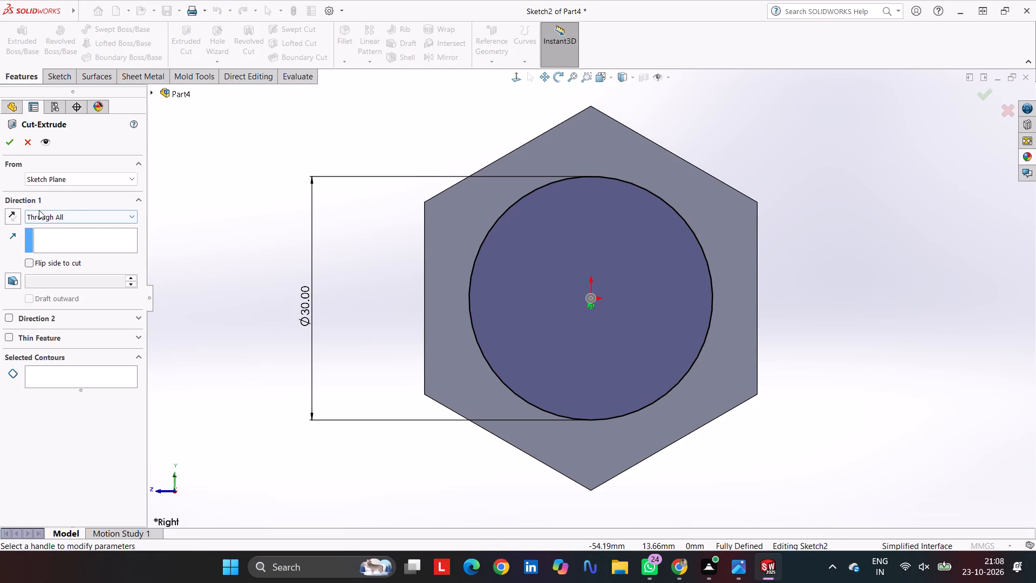
{"action": "middle_click_drag", "start_coordinate": [126, 185], "coordinate": [240, 240]}
{"action": "left_click", "coordinate": [46, 213]}
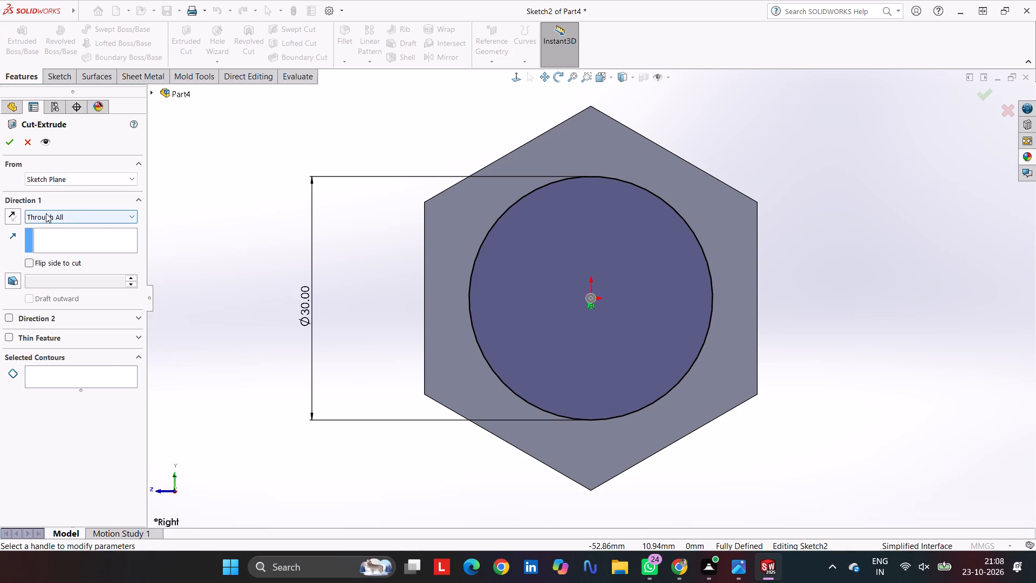
{"action": "left_click", "coordinate": [65, 302]}
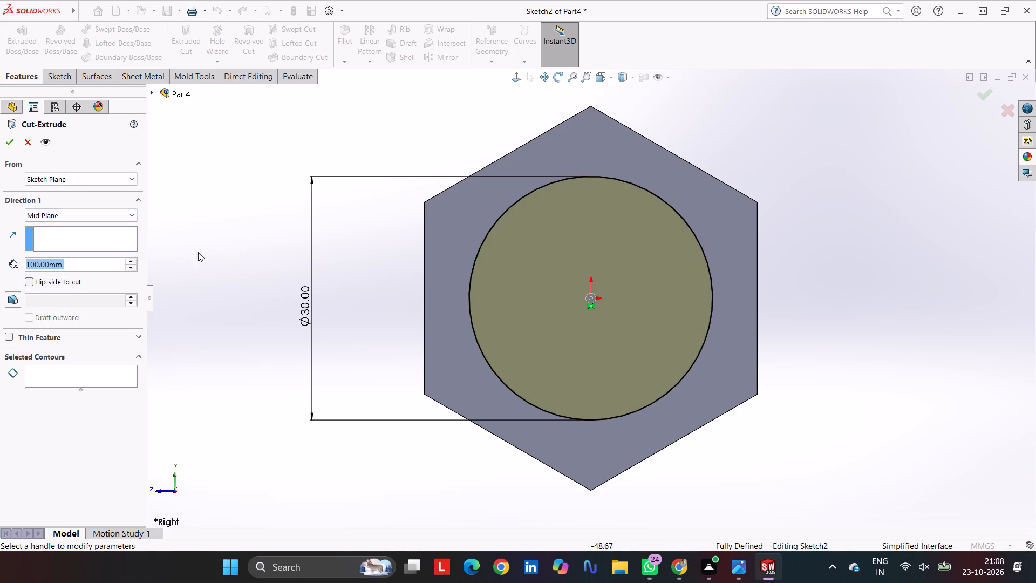
{"action": "middle_click_drag", "start_coordinate": [218, 240], "coordinate": [251, 283]}
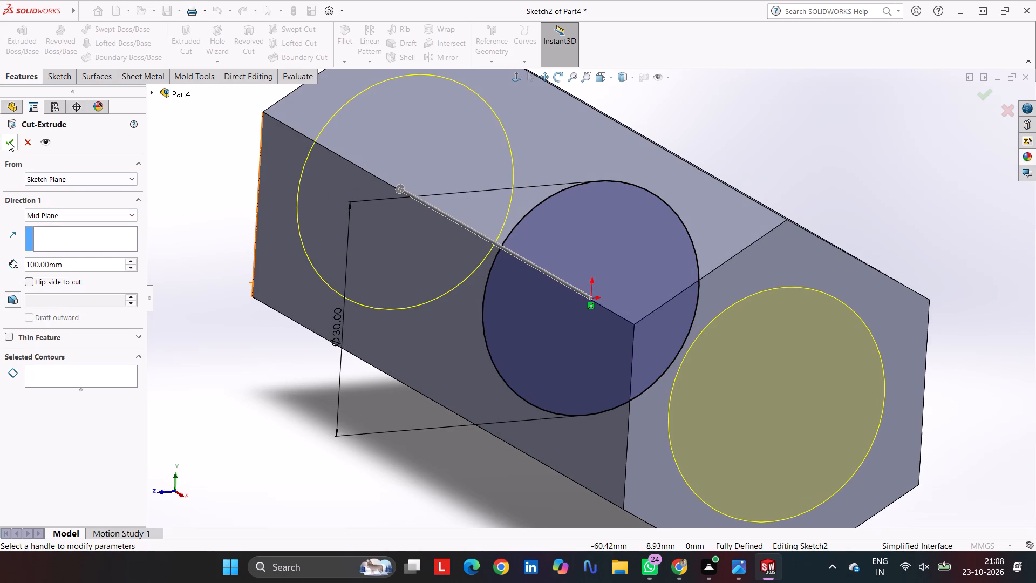
{"action": "left_click", "coordinate": [9, 141]}
{"action": "middle_click_drag", "start_coordinate": [260, 208], "coordinate": [256, 200]}
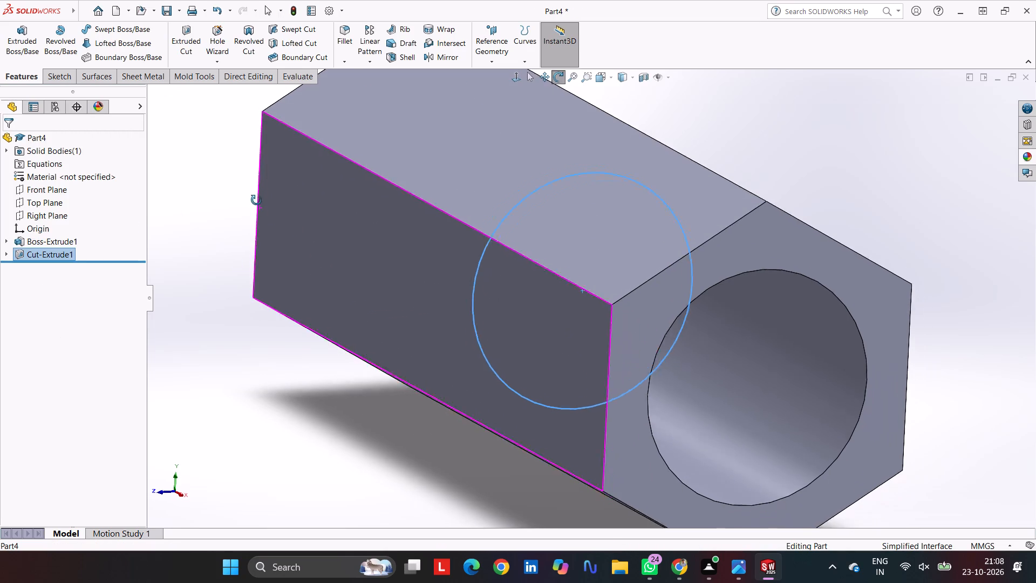
{"action": "middle_click_drag", "start_coordinate": [256, 200], "coordinate": [251, 191]}
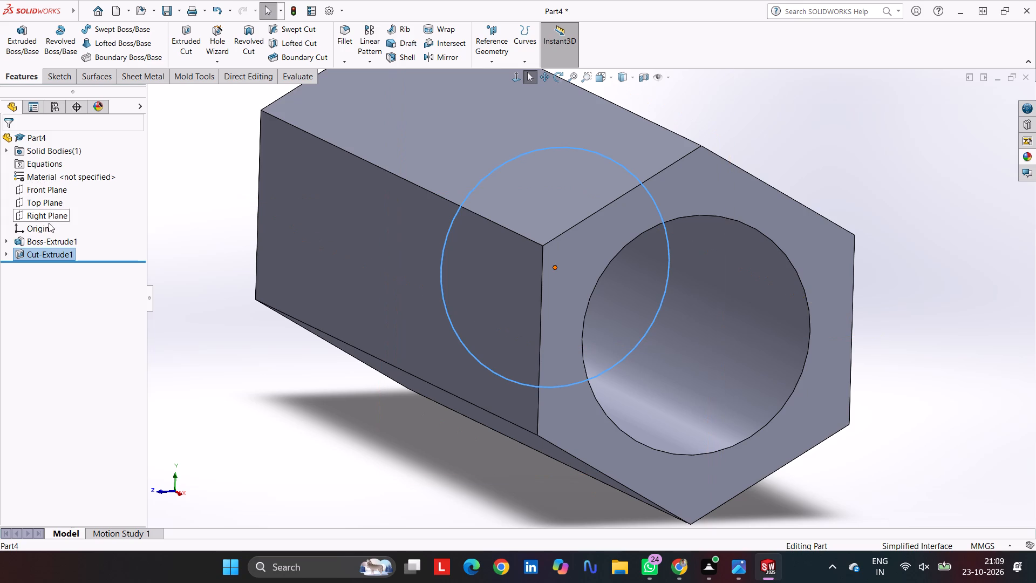
Sketch a circle about 37 mm in diameter on the Right Plane, centred on the origin around the bore.
{"action": "left_click", "coordinate": [49, 218]}
{"action": "left_click", "coordinate": [63, 73]}
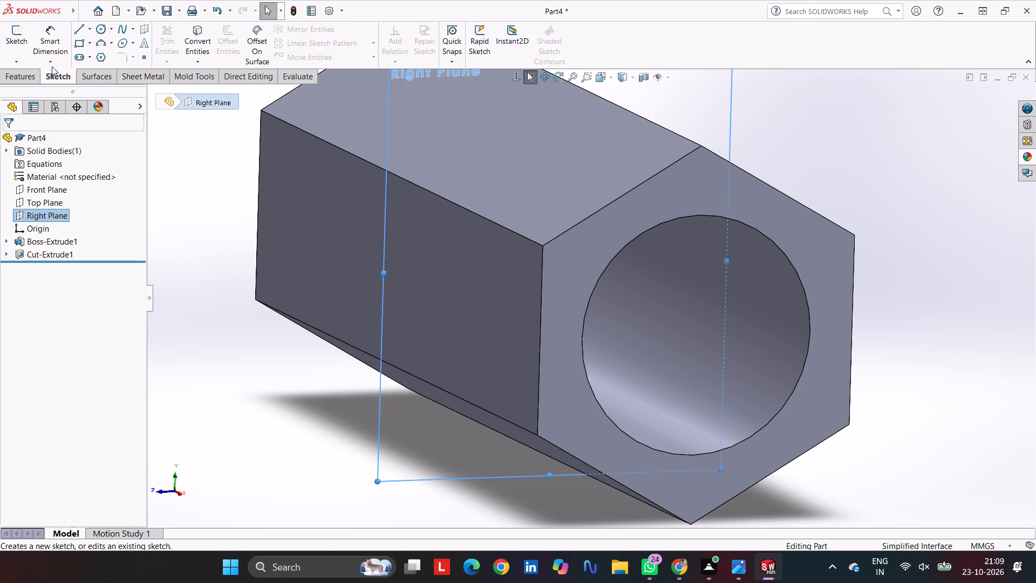
{"action": "left_click", "coordinate": [17, 36]}
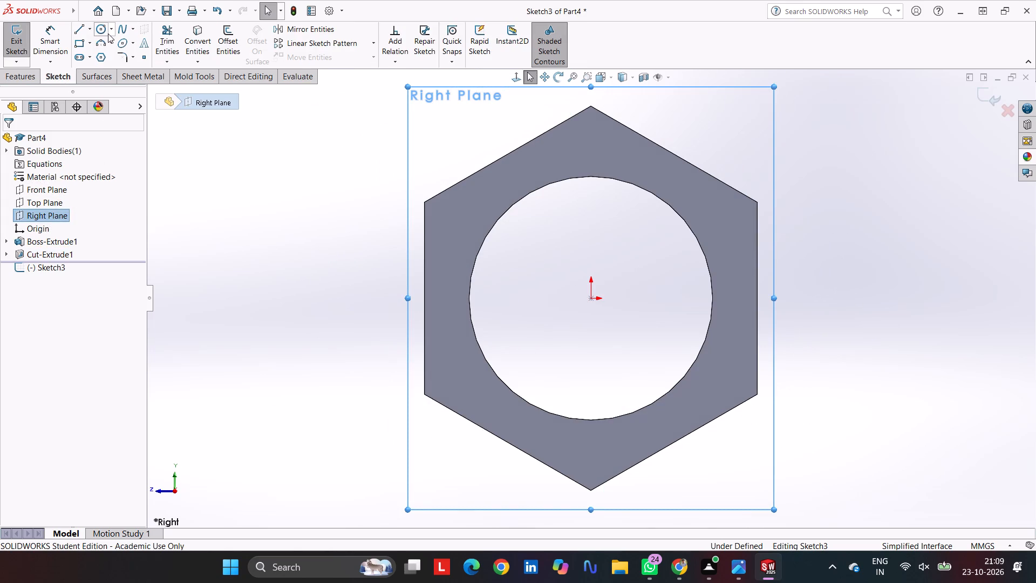
{"action": "left_click", "coordinate": [106, 31]}
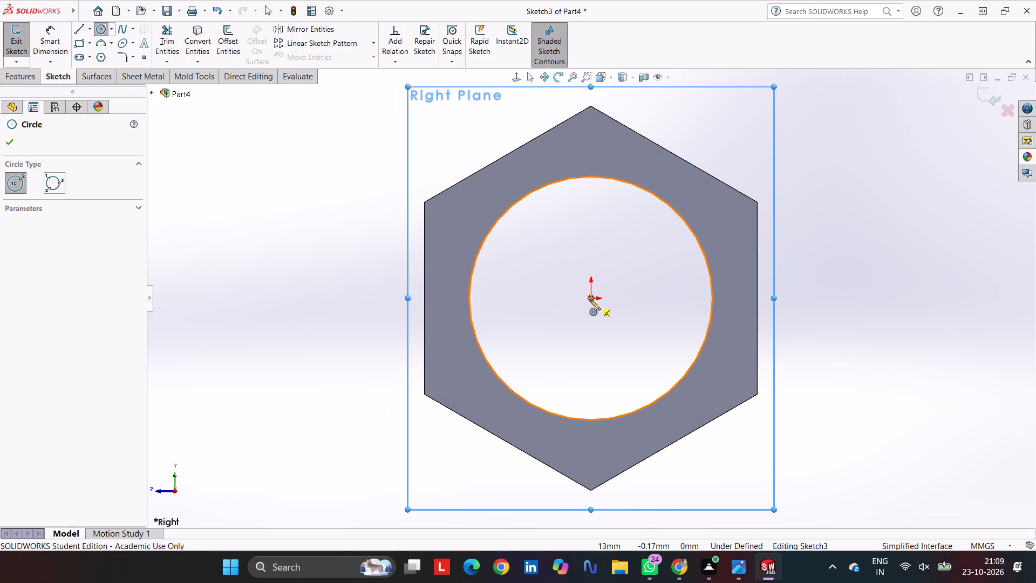
{"action": "left_click", "coordinate": [590, 300]}
{"action": "left_click", "coordinate": [449, 244]}
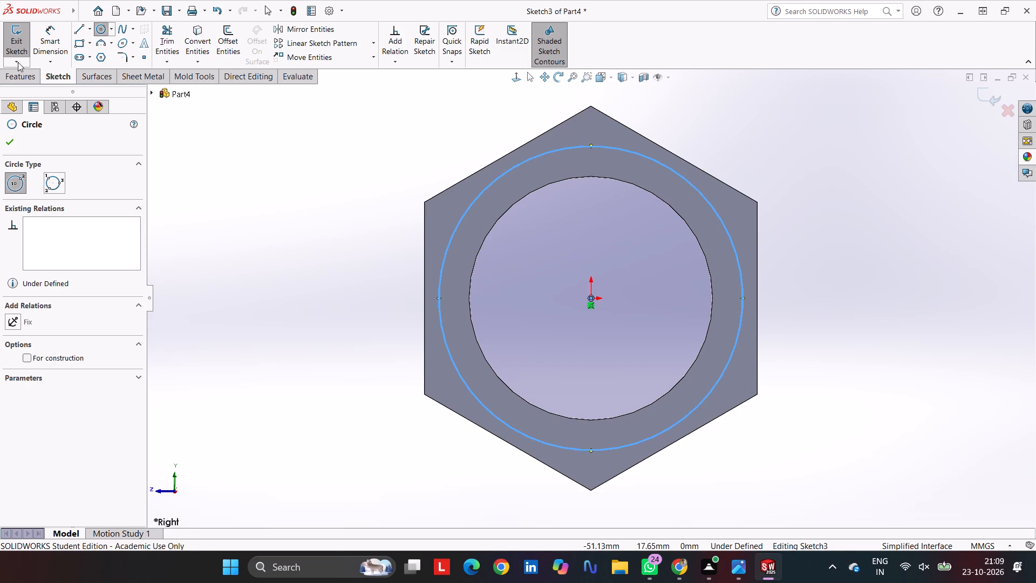
Dimension the new circle to a diameter of 34 mm.
{"action": "left_click", "coordinate": [45, 36]}
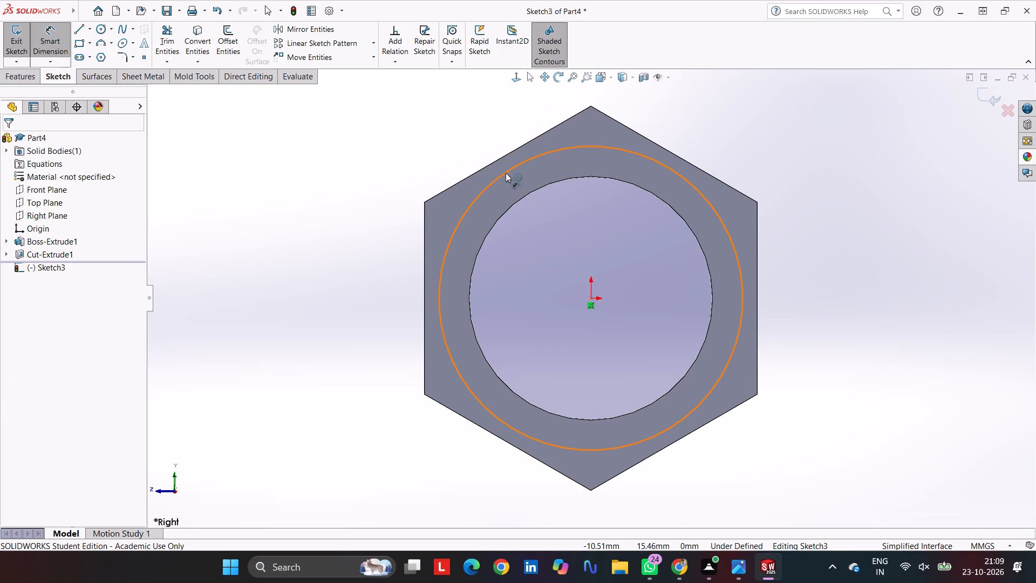
{"action": "left_click", "coordinate": [506, 173]}
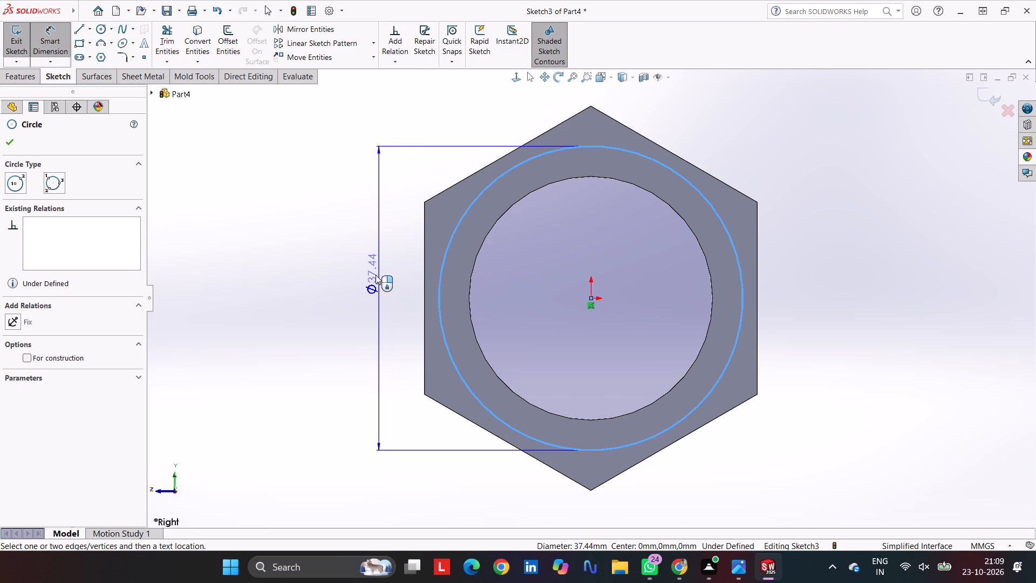
{"action": "left_click", "coordinate": [357, 276]}
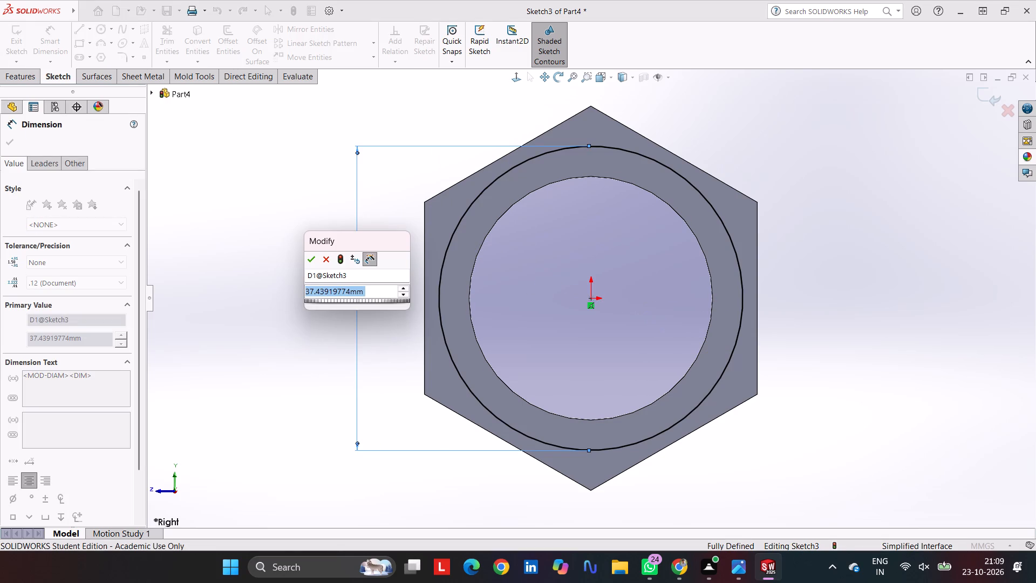
{"action": "type", "text": "34"}
{"action": "key", "text": "Return"}
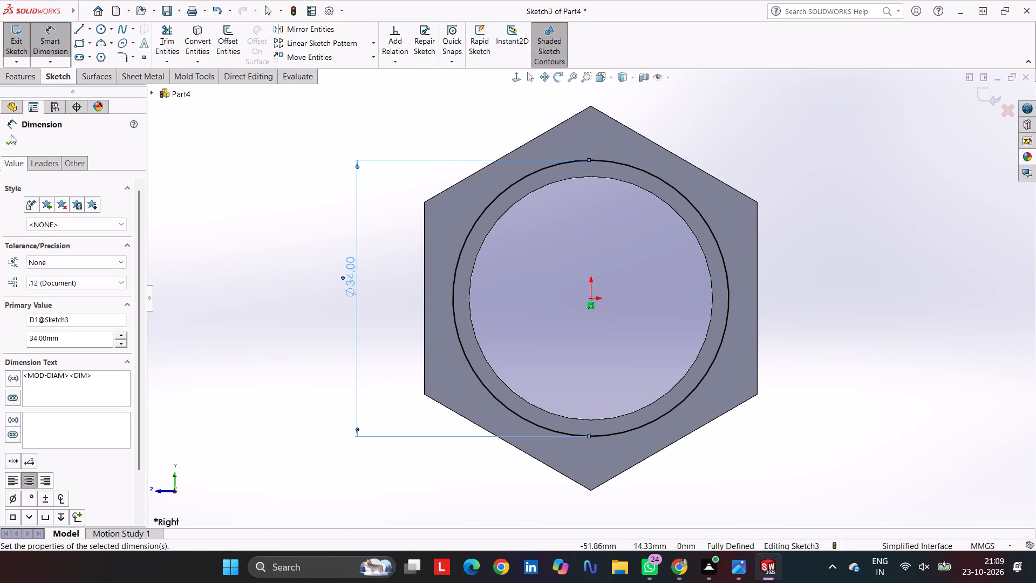
{"action": "left_click", "coordinate": [11, 142]}
Cut the 34 mm circle through the hexagonal bar with a Mid Plane Extruded Cut, 55 mm deep.
{"action": "left_click", "coordinate": [30, 83]}
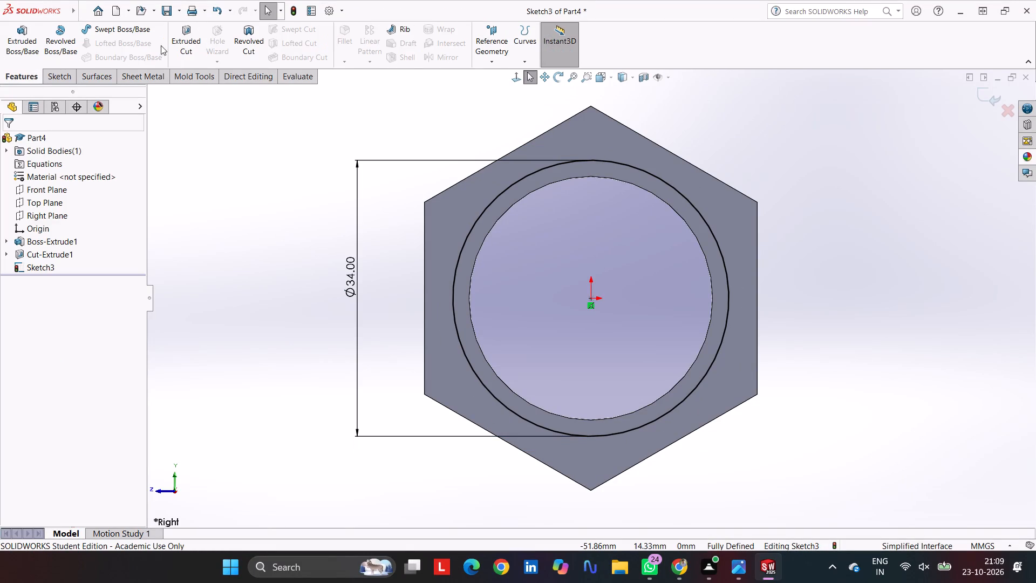
{"action": "left_click", "coordinate": [188, 38]}
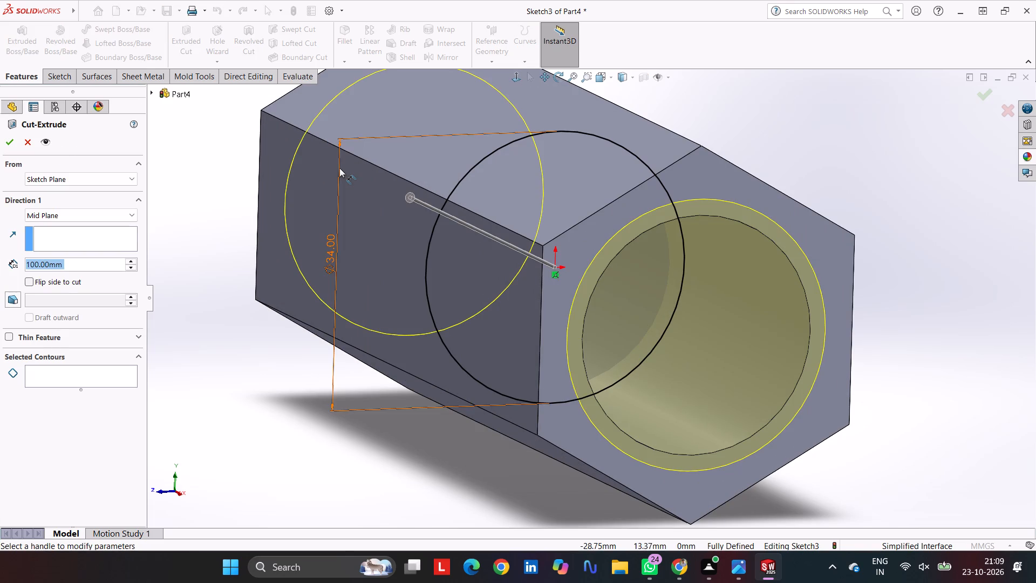
{"action": "left_click", "coordinate": [77, 214]}
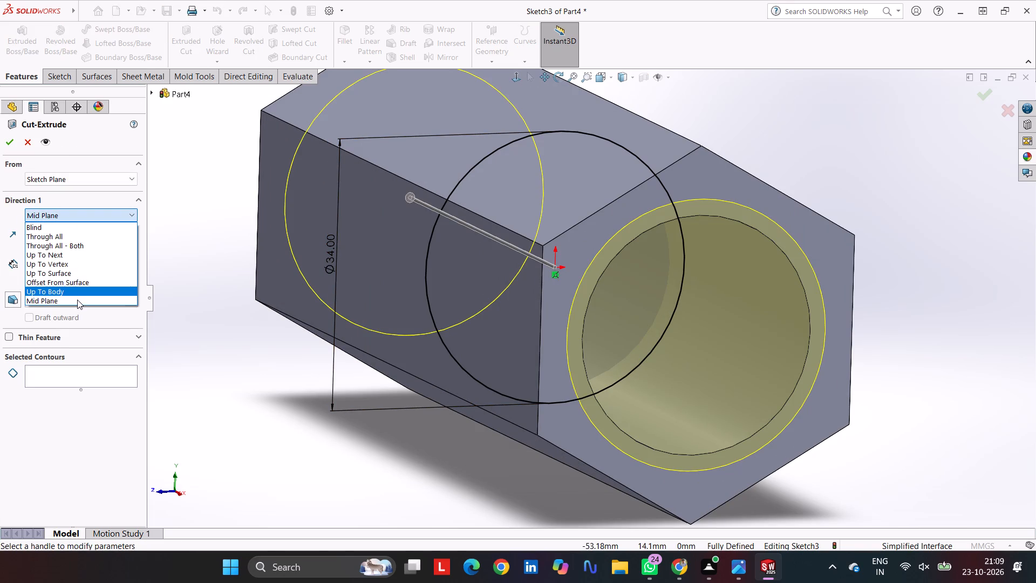
{"action": "left_click", "coordinate": [73, 297]}
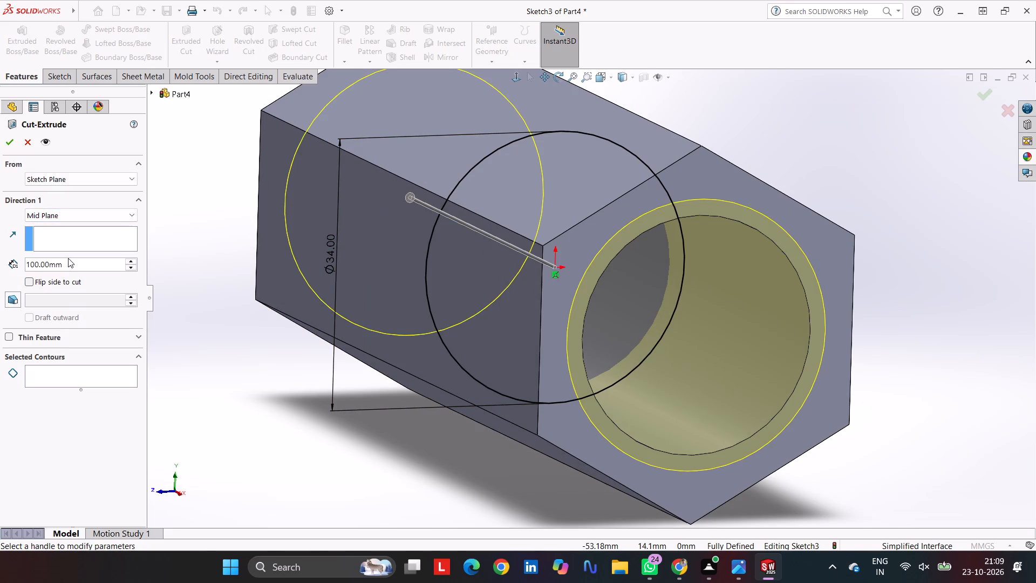
{"action": "left_click_drag", "start_coordinate": [71, 265], "coordinate": [1, 265]}
{"action": "type", "text": "55"}
{"action": "key", "text": "Return"}
{"action": "key", "text": "Return"}
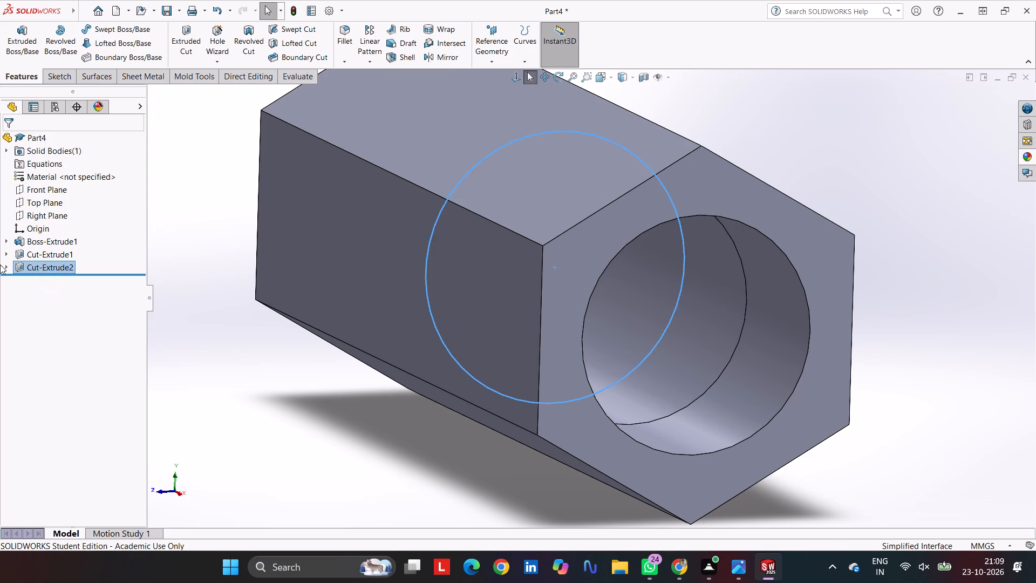
Examine the bar's bore and the newly cut internal recess from several angles, ending in the isometric view.
{"action": "left_click", "coordinate": [884, 283]}
{"action": "middle_click_drag", "start_coordinate": [879, 285], "coordinate": [825, 297]}
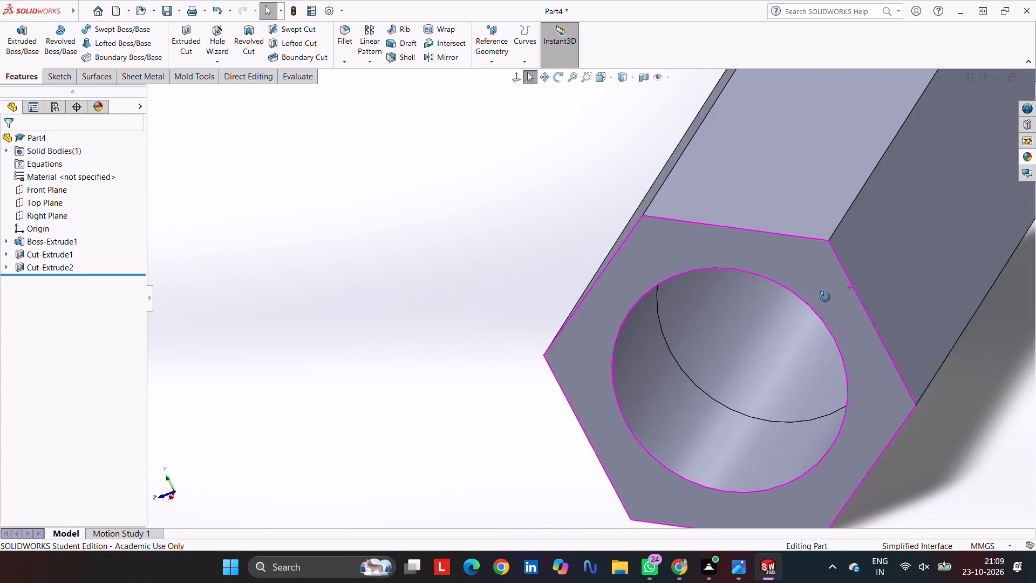
{"action": "middle_click_drag", "start_coordinate": [825, 297], "coordinate": [824, 248]}
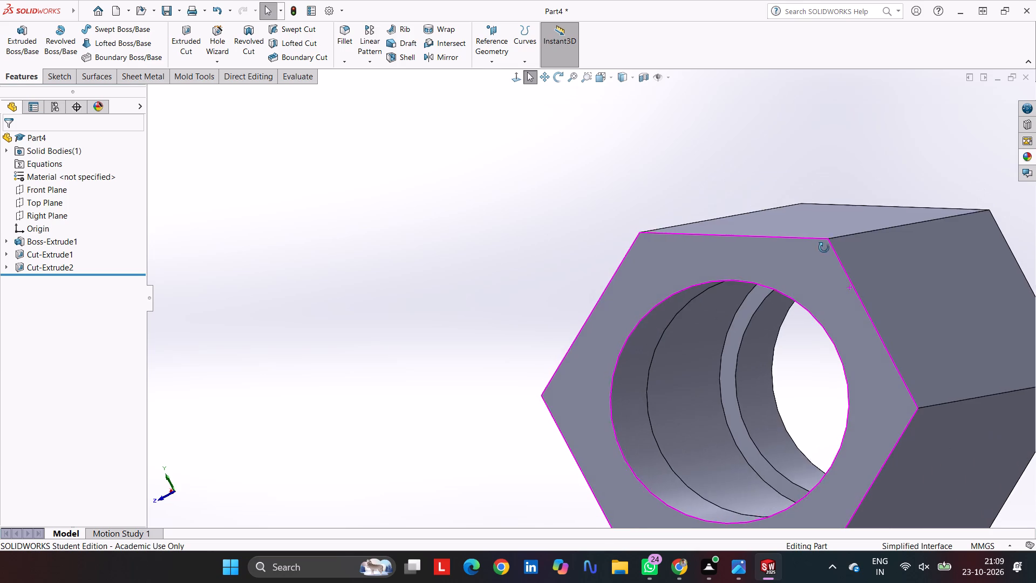
{"action": "middle_click_drag", "start_coordinate": [824, 248], "coordinate": [816, 272]}
{"action": "scroll", "coordinate": [810, 287], "scroll_direction": "up", "scroll_amount": 4}
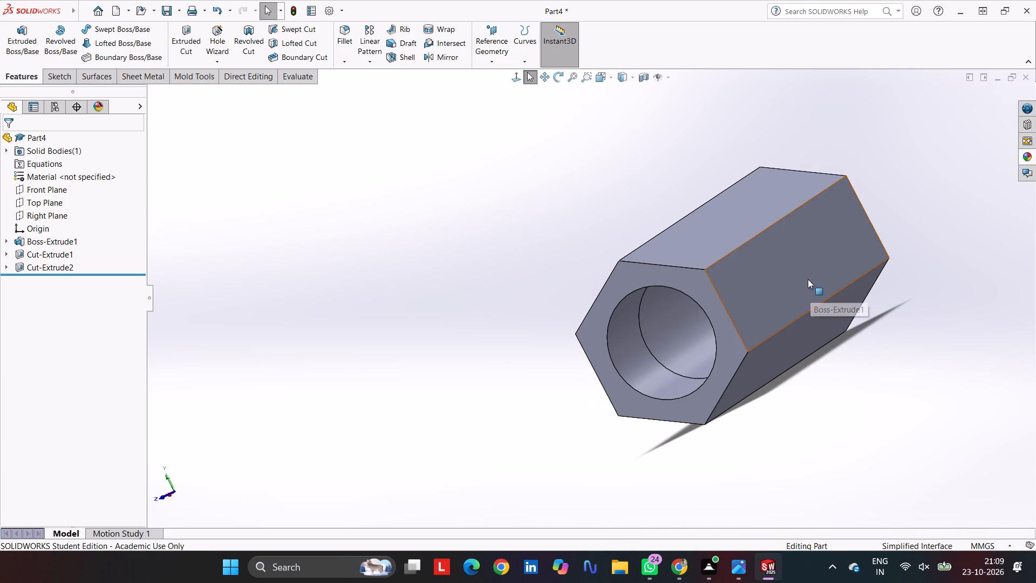
{"action": "key", "text": "ctrl+7"}
{"action": "left_click", "coordinate": [829, 262]}
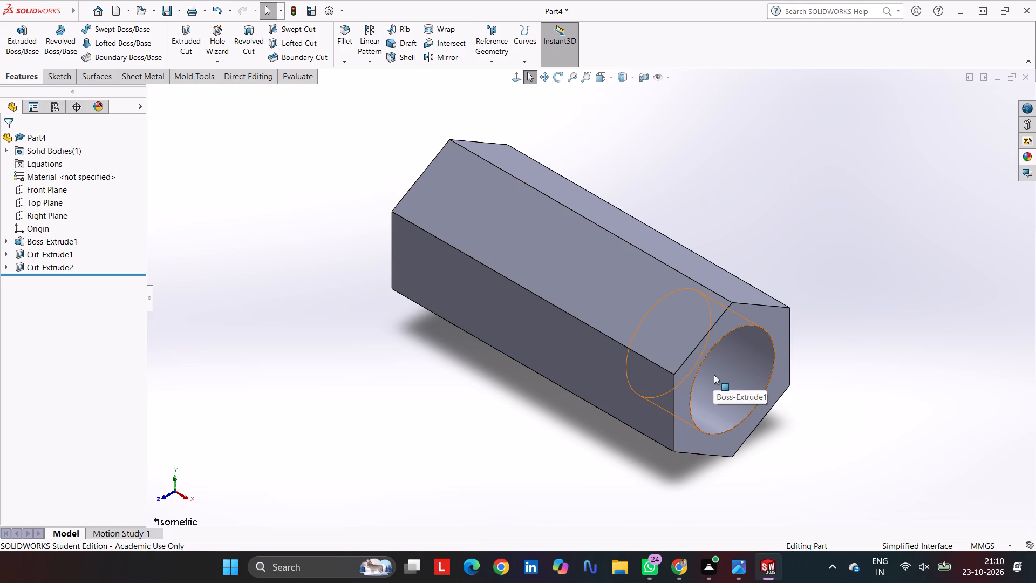
{"action": "middle_click_drag", "start_coordinate": [868, 305], "coordinate": [868, 304]}
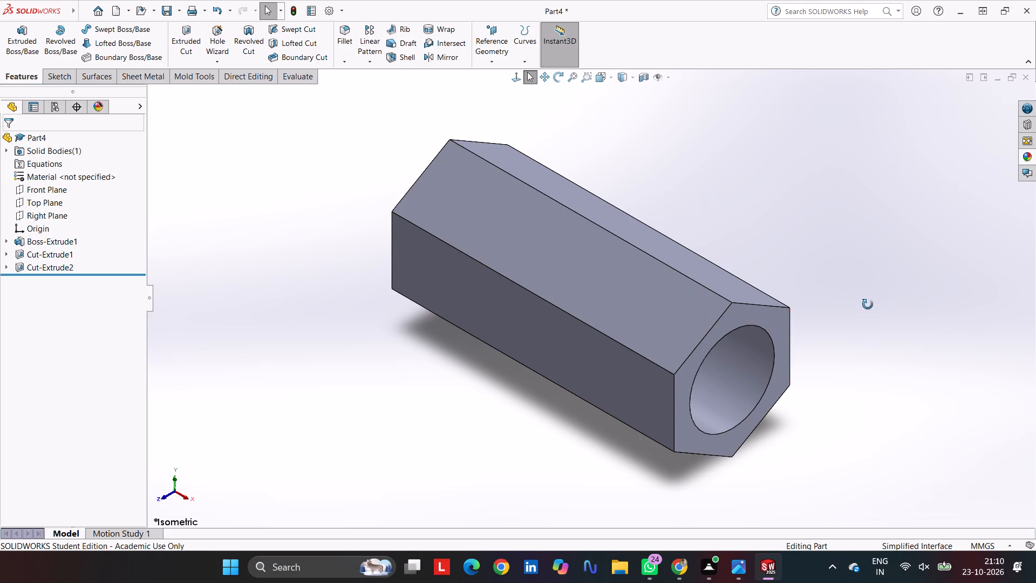
{"action": "middle_click_drag", "start_coordinate": [868, 304], "coordinate": [688, 419]}
{"action": "key", "text": "ctrl+7"}
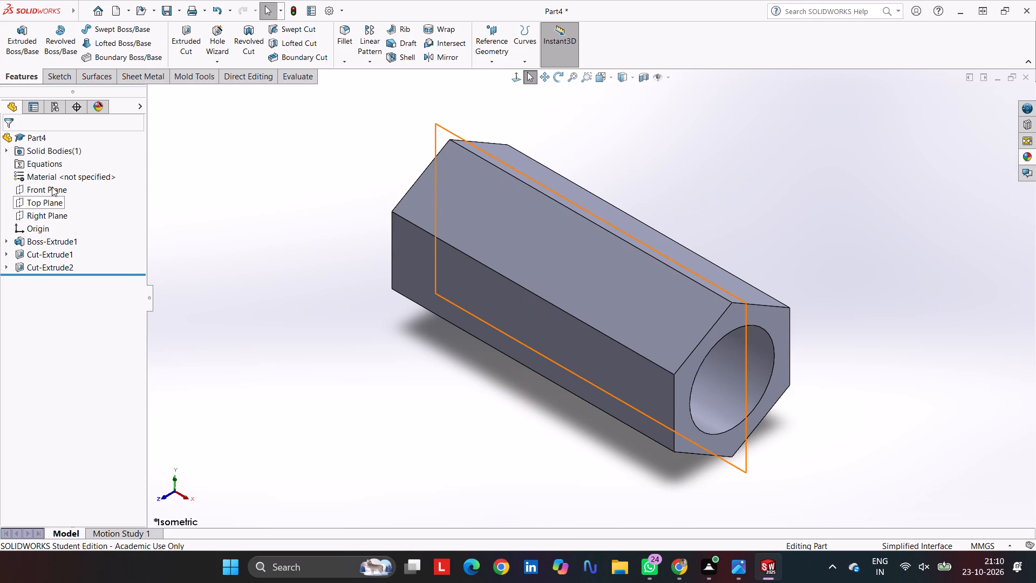
On the Front Plane, sketch a closed triangle at the bar's upper right corner, about 3.8 mm long and 3.2 mm high.
{"action": "left_click", "coordinate": [52, 187]}
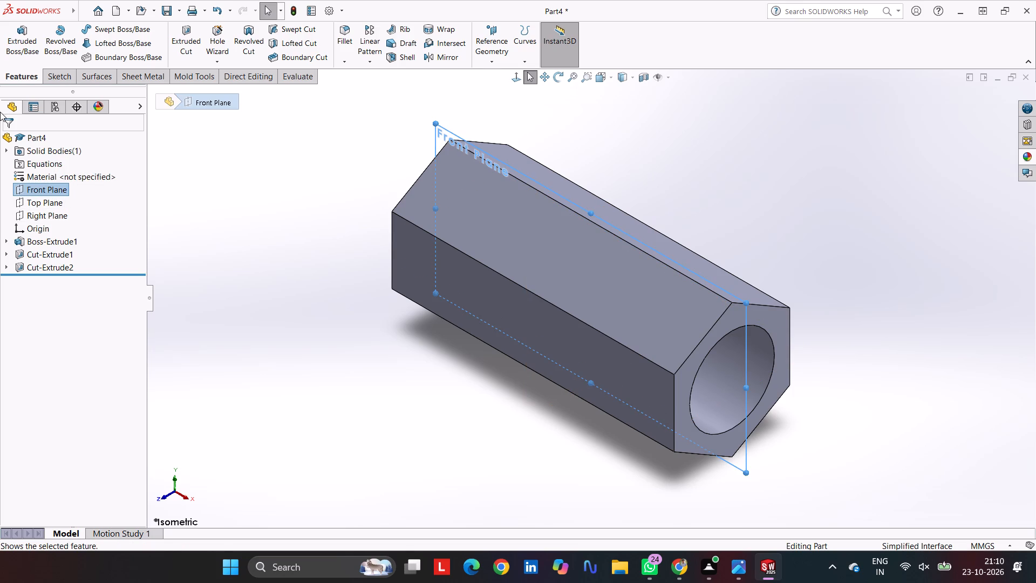
{"action": "left_click", "coordinate": [69, 82]}
{"action": "left_click", "coordinate": [8, 32]}
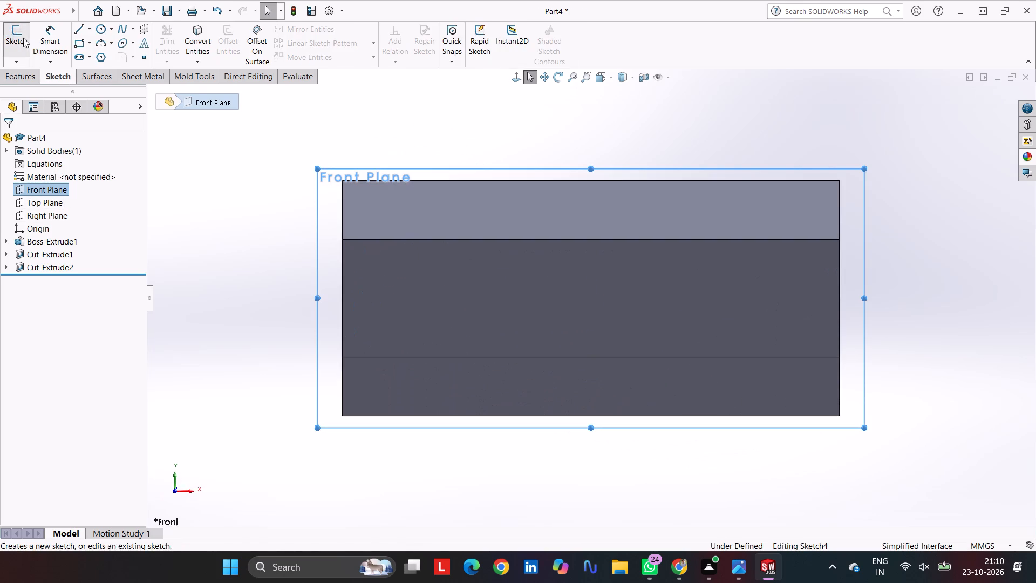
{"action": "left_click", "coordinate": [81, 25]}
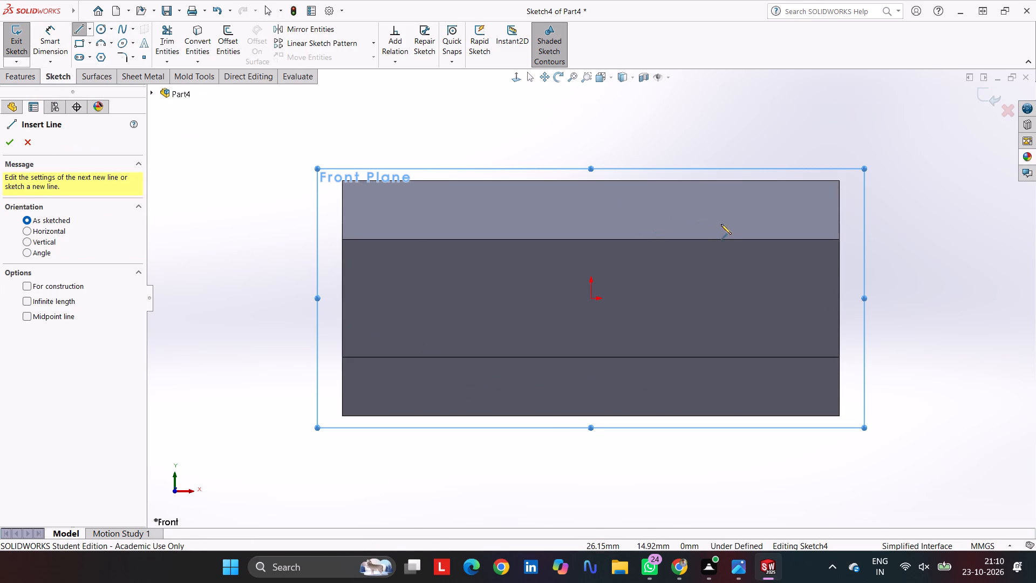
{"action": "left_click", "coordinate": [840, 196]}
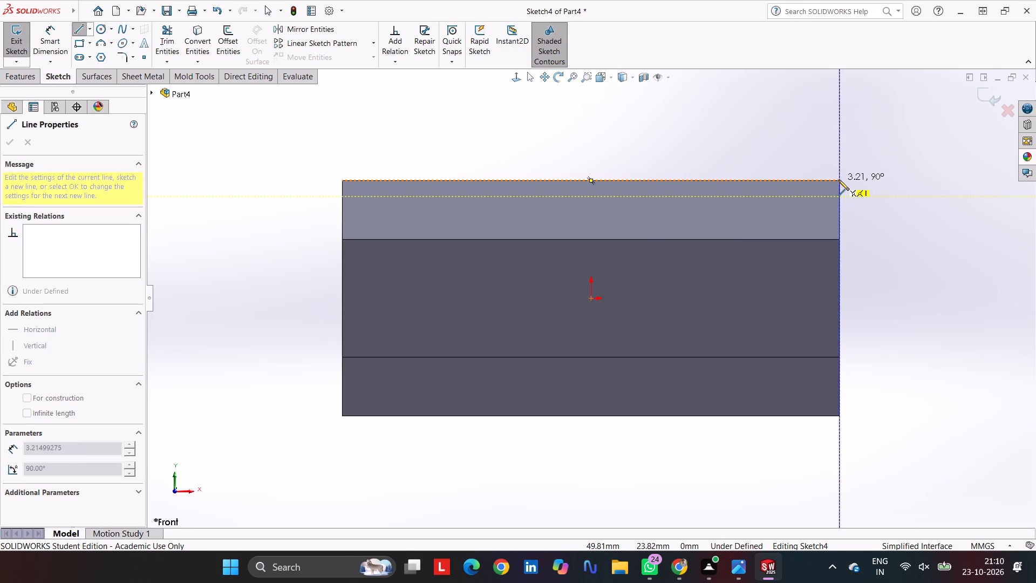
{"action": "left_click", "coordinate": [839, 180]}
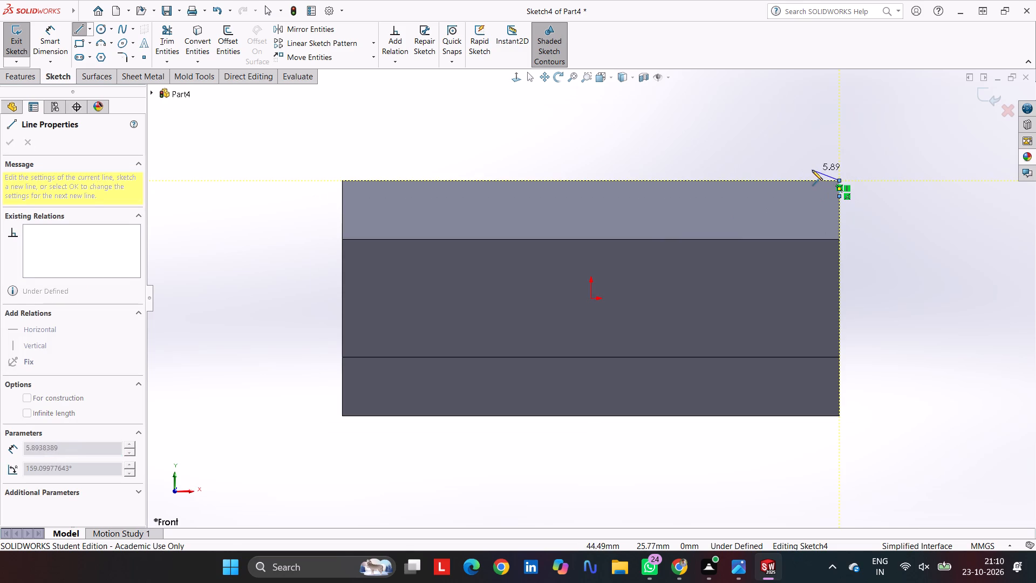
{"action": "key", "text": "Escape"}
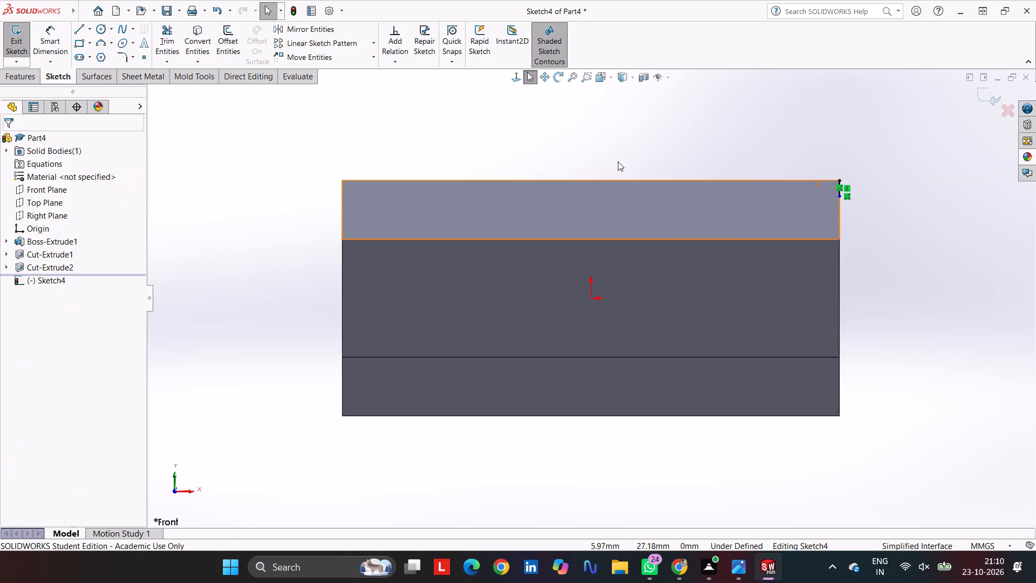
{"action": "key", "text": "Escape"}
{"action": "left_click", "coordinate": [81, 27]}
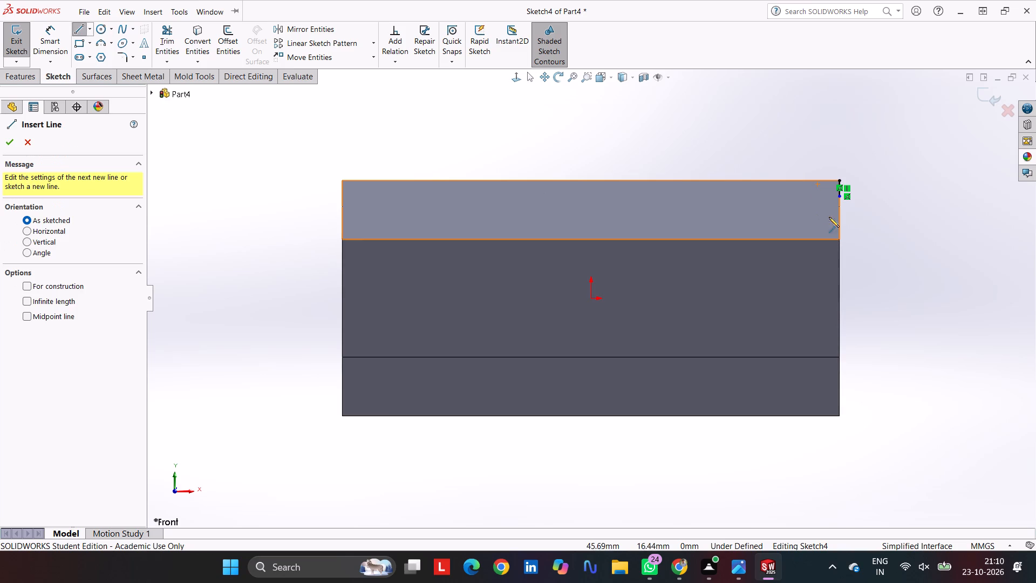
{"action": "left_click", "coordinate": [840, 198]}
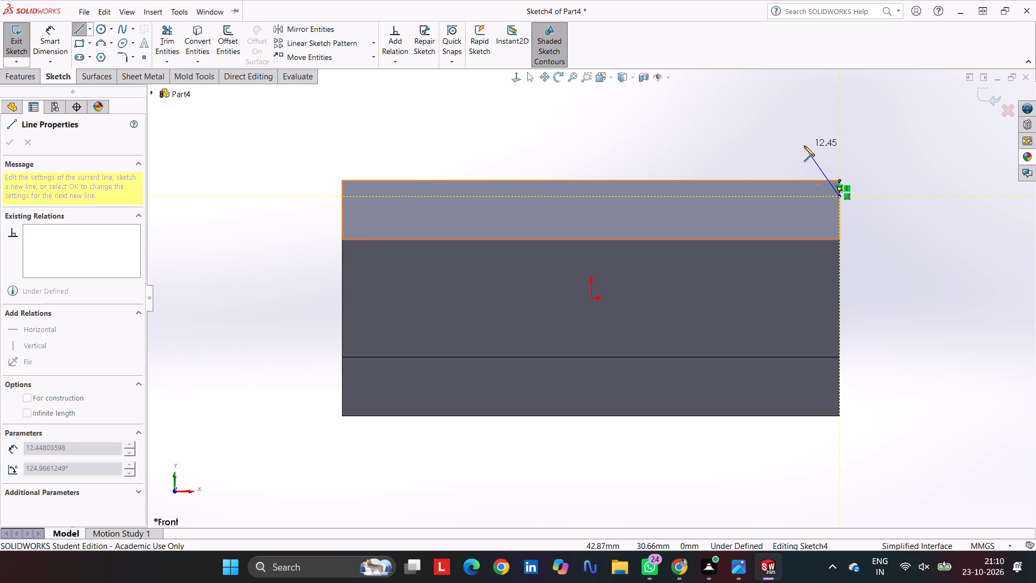
{"action": "left_click", "coordinate": [821, 179]}
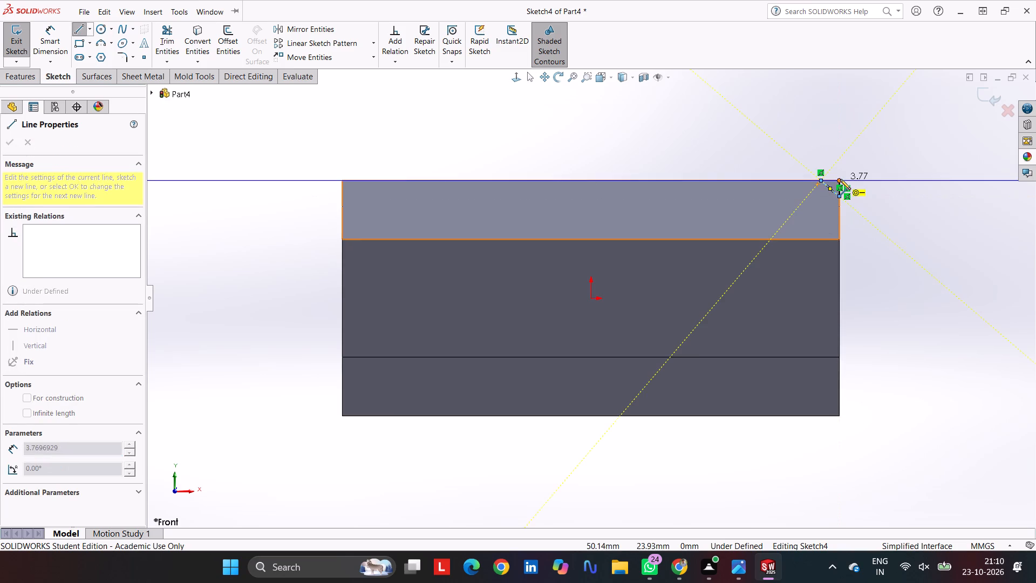
{"action": "left_click", "coordinate": [840, 179]}
{"action": "key", "text": "Escape"}
{"action": "key", "text": "Escape"}
{"action": "left_click", "coordinate": [40, 31]}
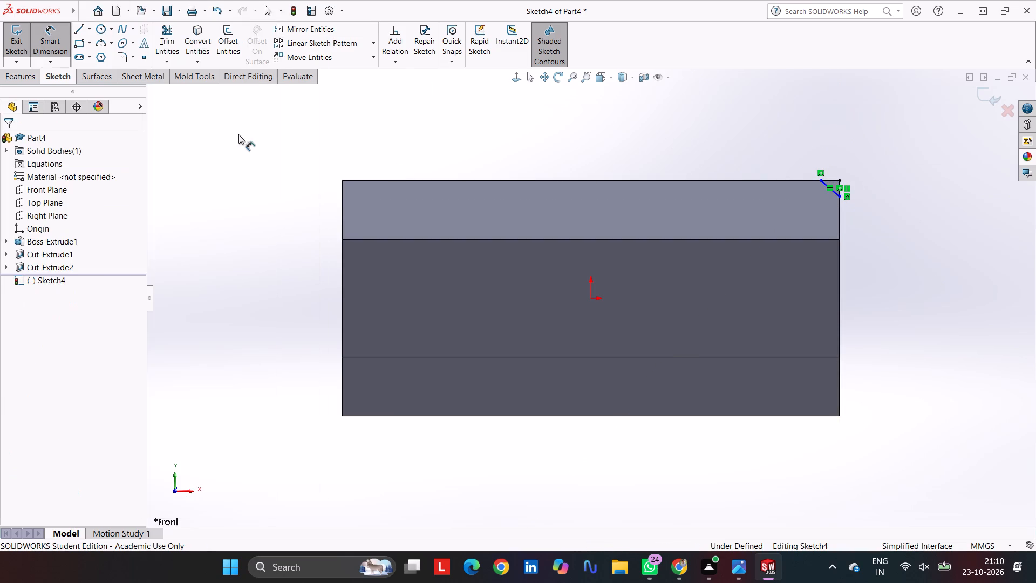
{"action": "key", "text": "Escape"}
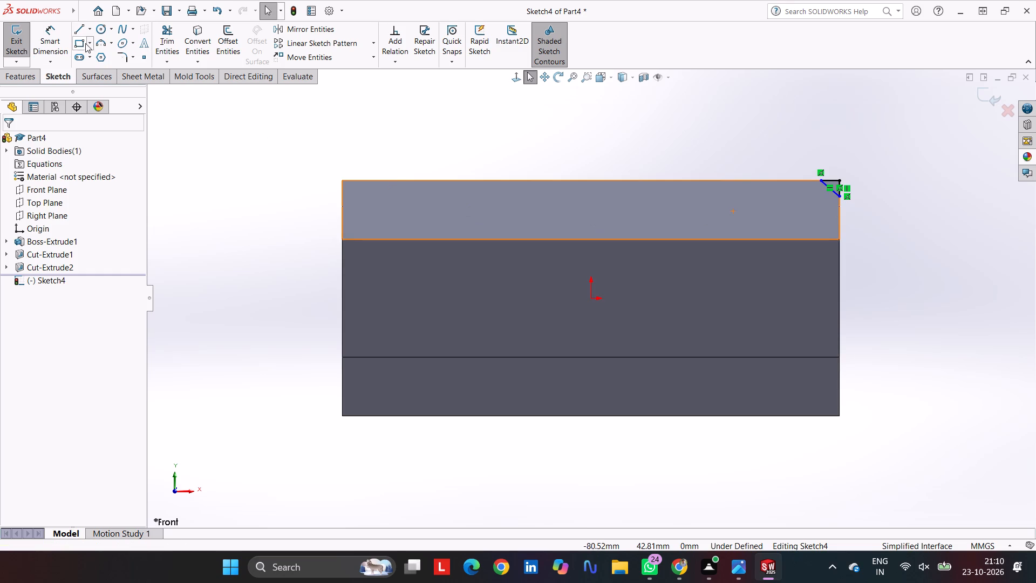
Add a horizontal construction line of infinite length through the origin.
{"action": "left_click", "coordinate": [81, 32]}
{"action": "left_click", "coordinate": [54, 241]}
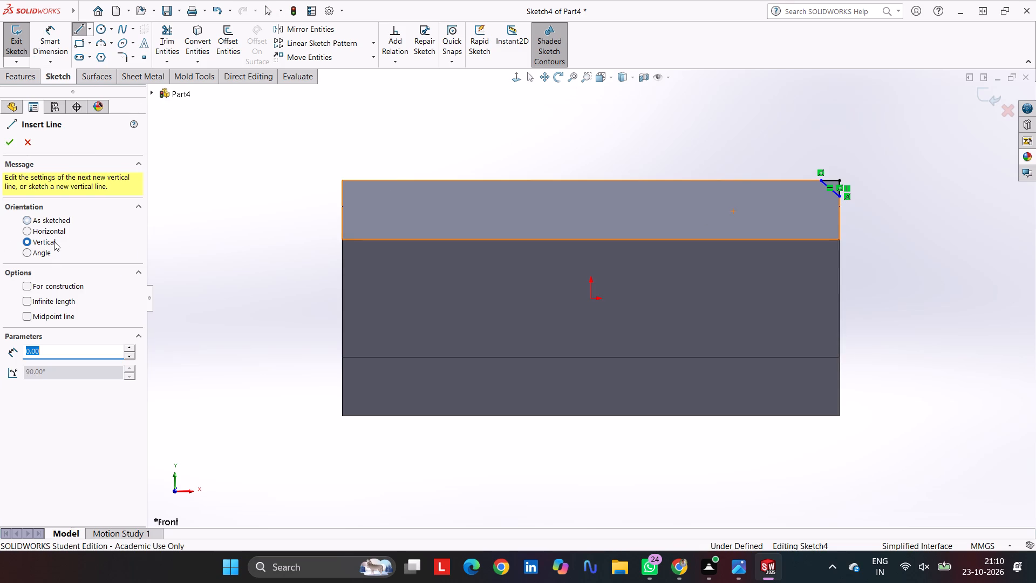
{"action": "left_click", "coordinate": [53, 231]}
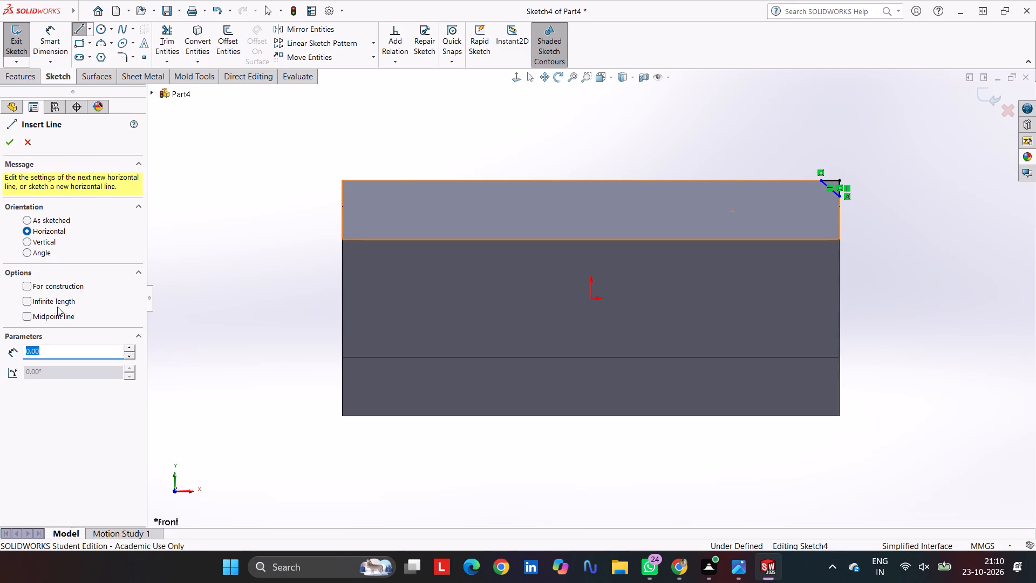
{"action": "left_click", "coordinate": [56, 303]}
{"action": "left_click", "coordinate": [67, 283]}
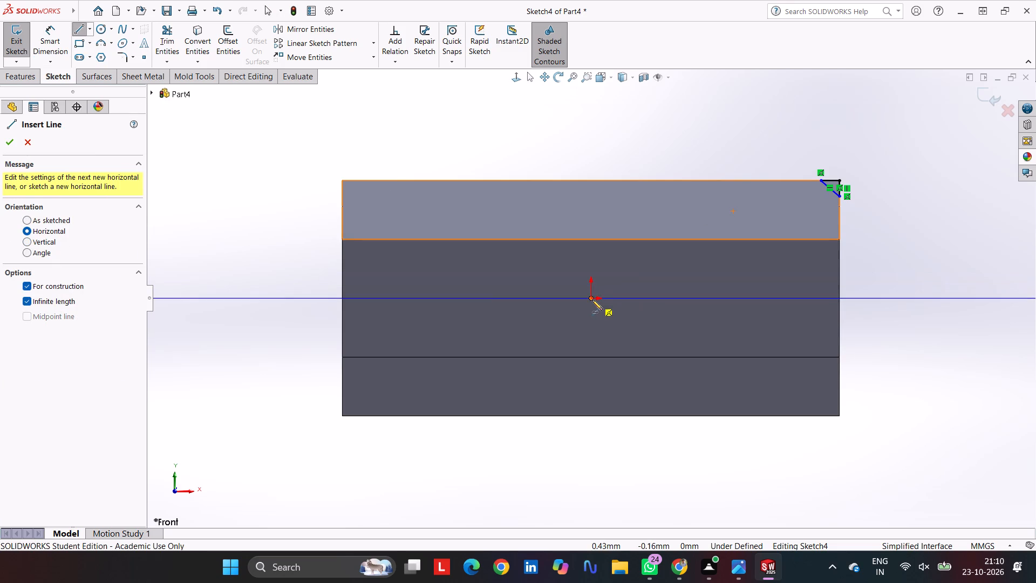
{"action": "left_click", "coordinate": [592, 300]}
{"action": "key", "text": "Escape"}
{"action": "key", "text": "Escape"}
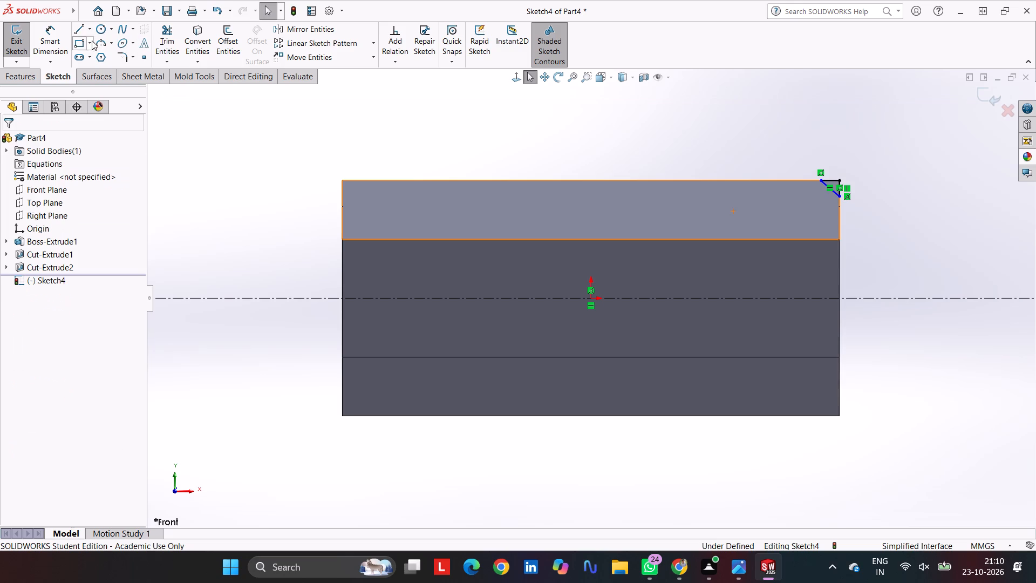
Sketch a closed triangle at the bar's upper left corner, about 5.8 mm long along the top edge.
{"action": "left_click", "coordinate": [80, 29]}
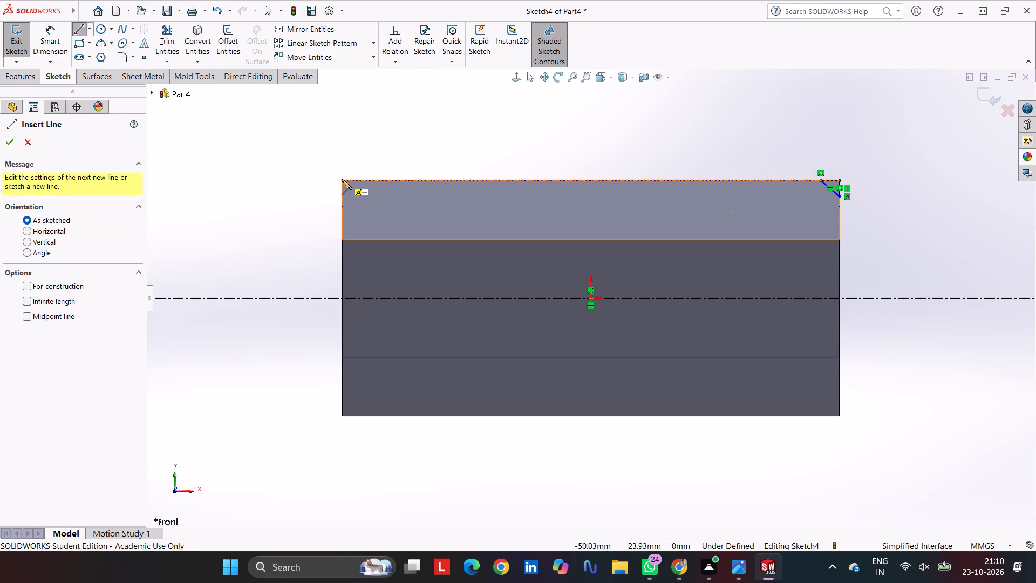
{"action": "left_click", "coordinate": [341, 180]}
{"action": "left_click", "coordinate": [340, 205]}
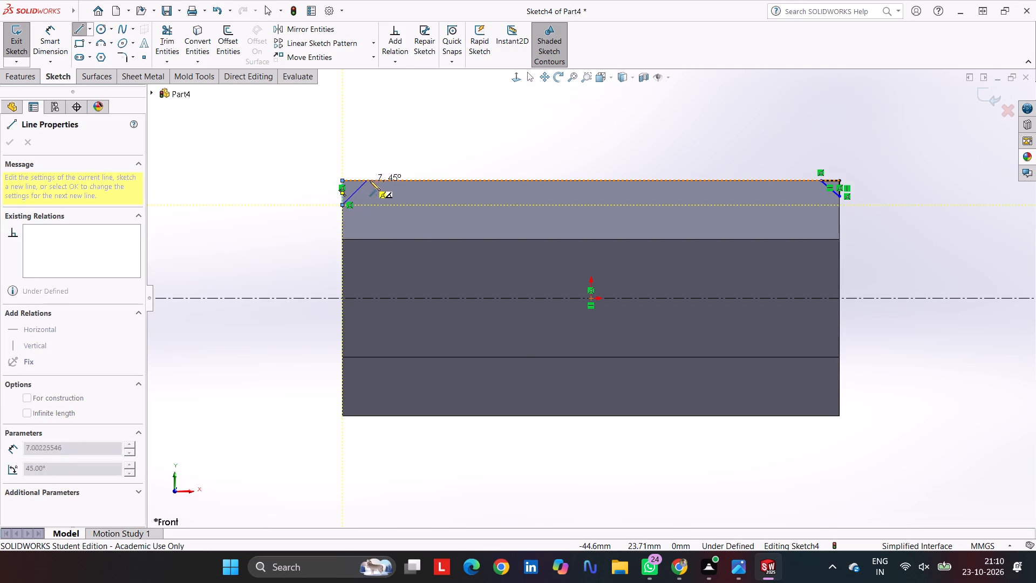
{"action": "left_click", "coordinate": [371, 179]}
{"action": "left_click", "coordinate": [345, 180]}
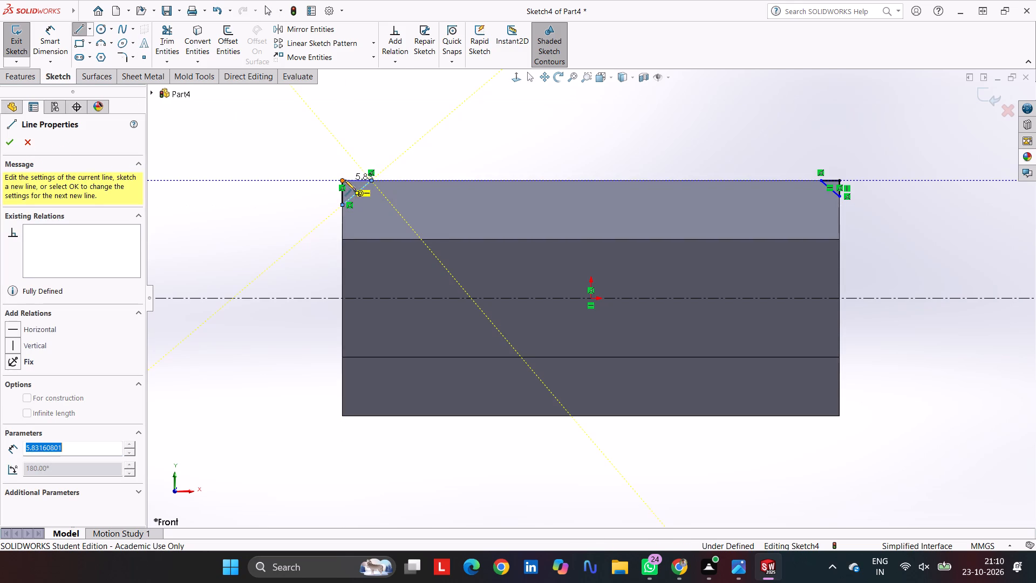
{"action": "key", "text": "Escape"}
Dimension the angle between the right triangle's sloped line and its vertical side as 30°.
{"action": "left_click", "coordinate": [59, 27]}
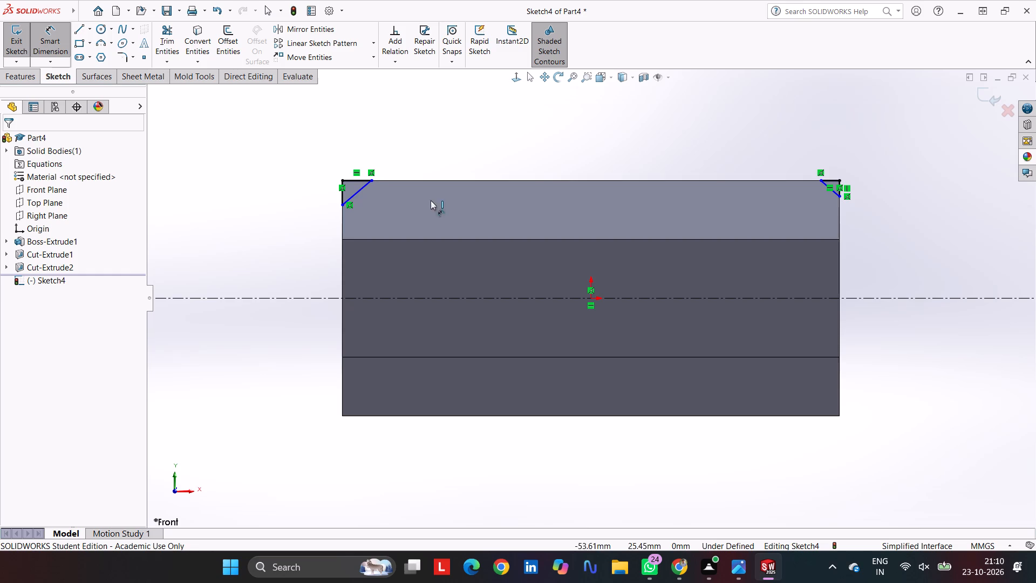
{"action": "scroll", "coordinate": [846, 192], "scroll_direction": "down", "scroll_amount": 7}
{"action": "scroll", "coordinate": [589, 263], "scroll_direction": "down", "scroll_amount": 3}
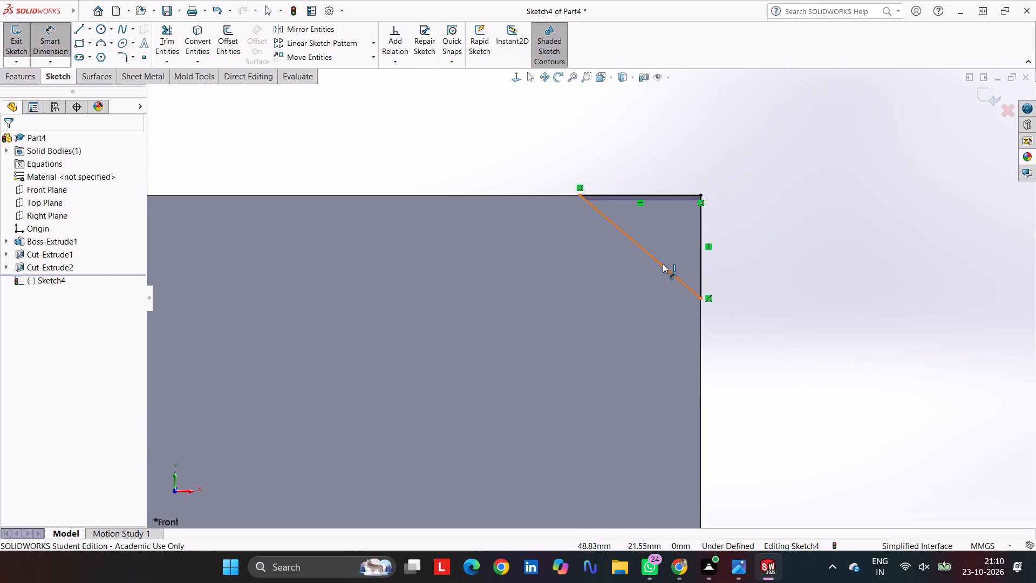
{"action": "left_click", "coordinate": [663, 263]}
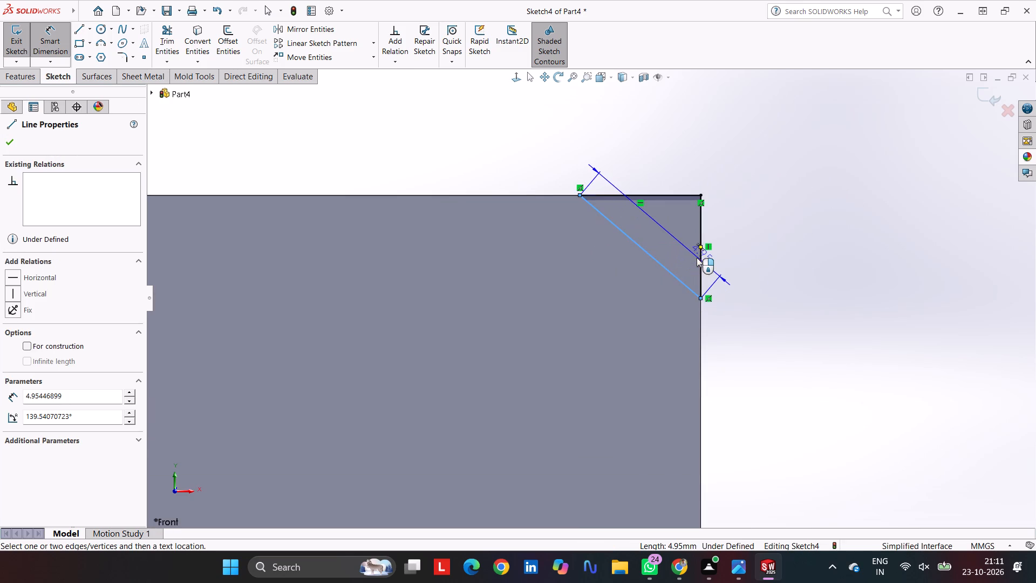
{"action": "left_click", "coordinate": [698, 259]}
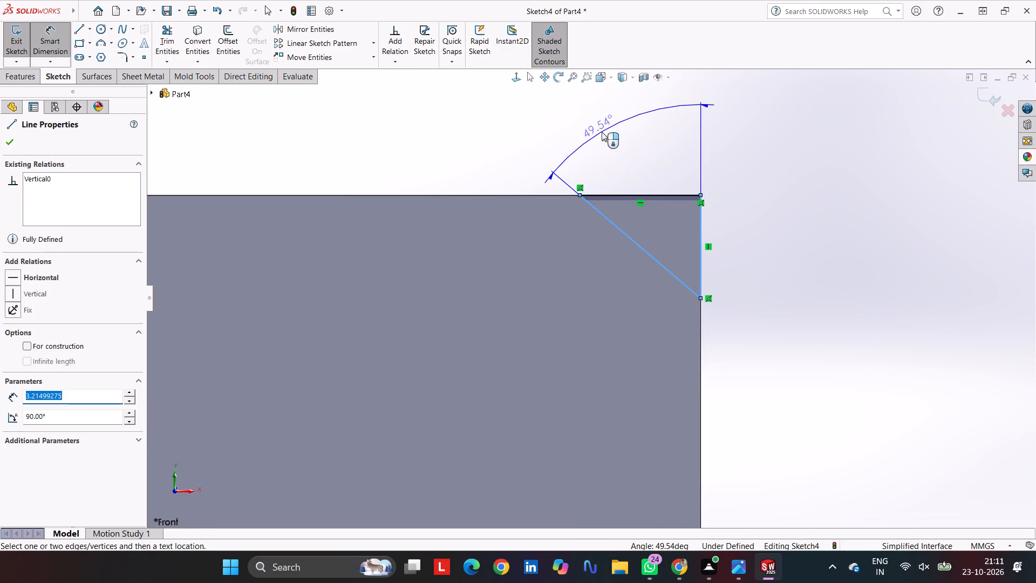
{"action": "left_click", "coordinate": [602, 132]}
{"action": "type", "text": "30"}
{"action": "key", "text": "Return"}
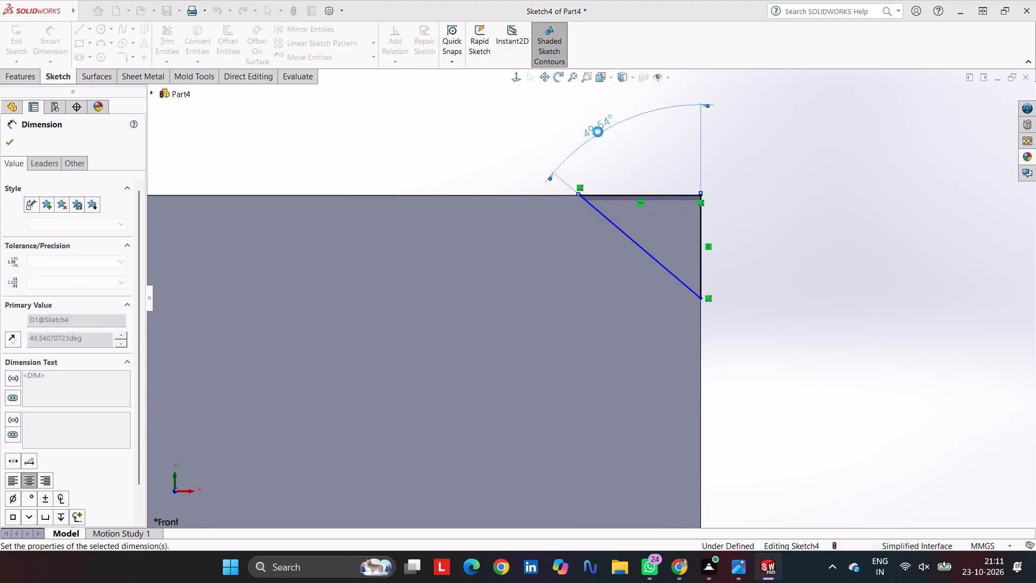
{"action": "scroll", "coordinate": [563, 248], "scroll_direction": "up", "scroll_amount": 7}
{"action": "scroll", "coordinate": [455, 265], "scroll_direction": "up", "scroll_amount": 6}
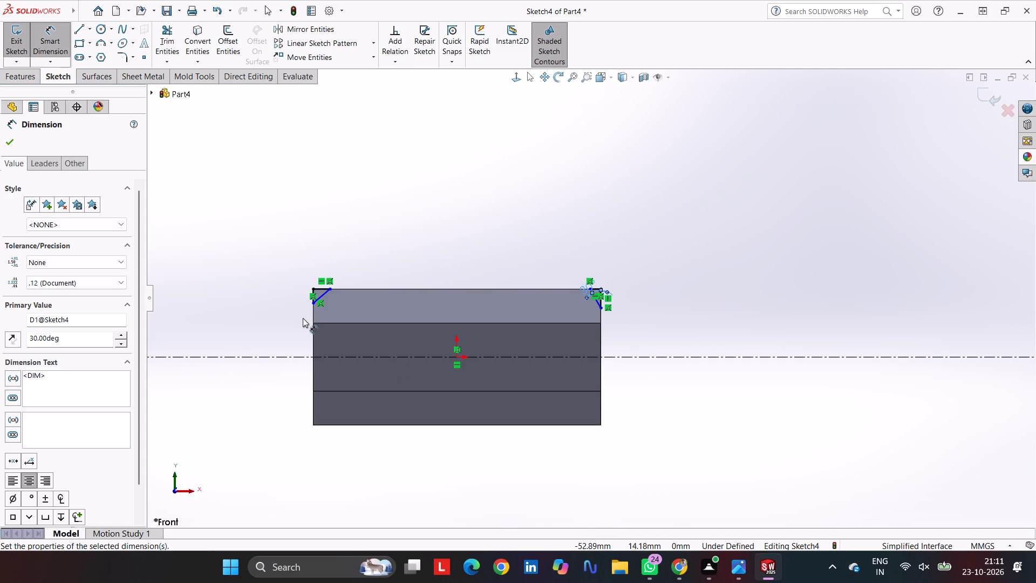
Dimension the angle between the left triangle's sloped line and its vertical side as 30°.
{"action": "scroll", "coordinate": [296, 316], "scroll_direction": "down", "scroll_amount": 7}
{"action": "scroll", "coordinate": [472, 282], "scroll_direction": "down", "scroll_amount": 7}
{"action": "left_click", "coordinate": [680, 270]}
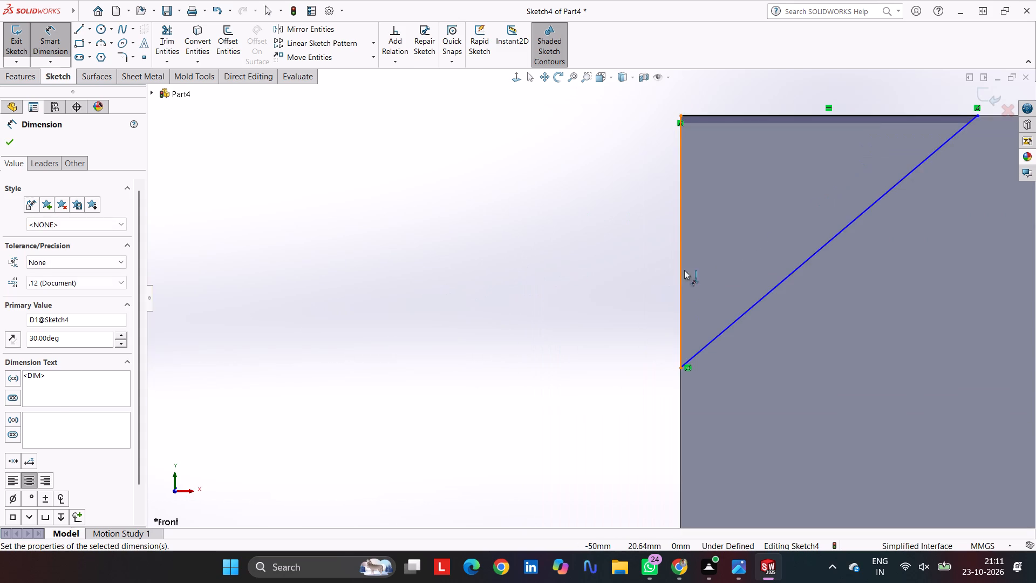
{"action": "left_click_drag", "start_coordinate": [775, 284], "coordinate": [772, 279]}
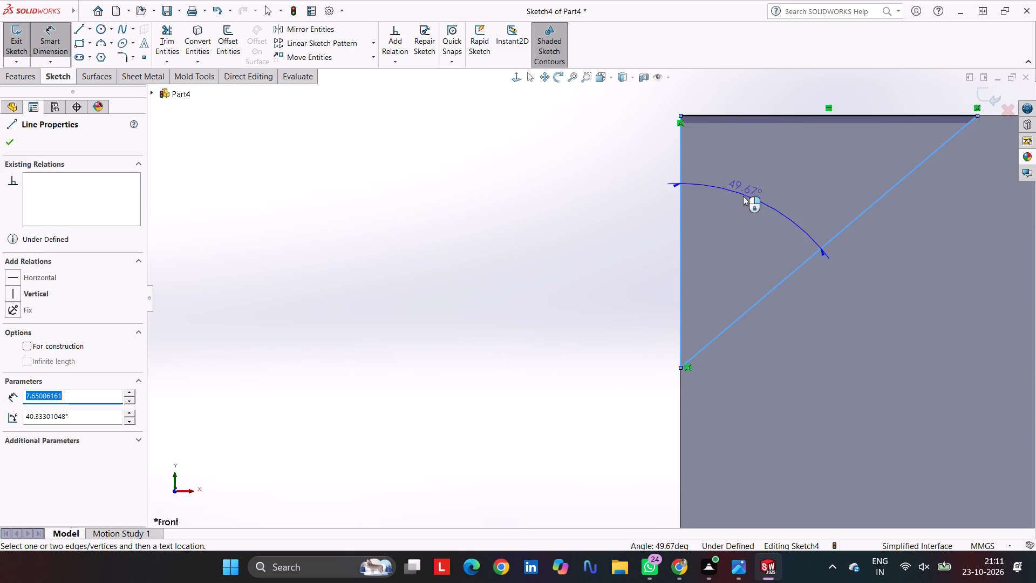
{"action": "scroll", "coordinate": [743, 196], "scroll_direction": "up", "scroll_amount": 5}
{"action": "left_click", "coordinate": [673, 151]}
{"action": "key", "text": "3"}
{"action": "key", "text": "0"}
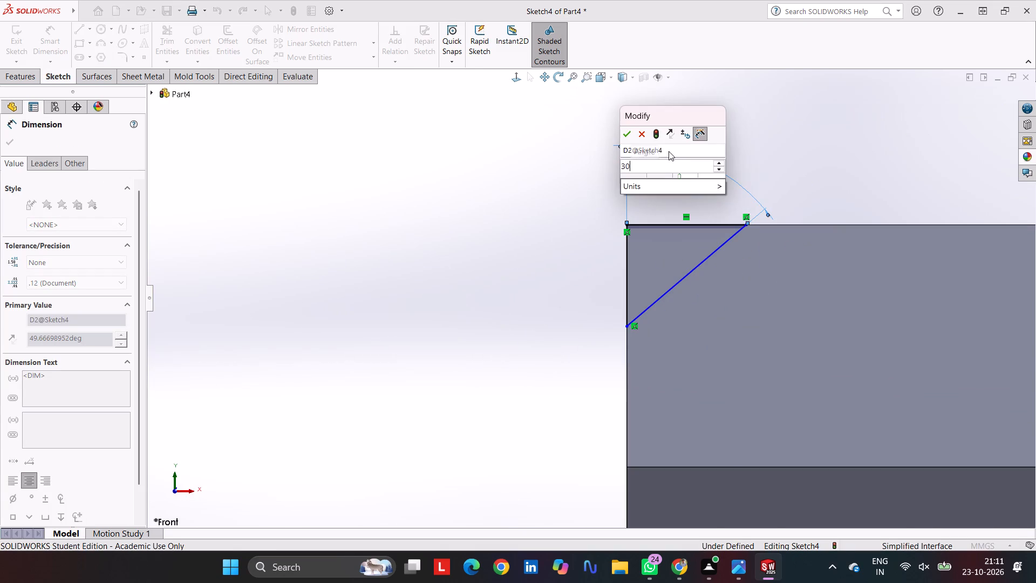
{"action": "key", "text": "Return"}
Dimension the distance from the horizontal construction line to the left triangle's lower vertex as 39.8/2 mm.
{"action": "scroll", "coordinate": [663, 375], "scroll_direction": "up", "scroll_amount": 5}
{"action": "scroll", "coordinate": [595, 413], "scroll_direction": "up", "scroll_amount": 2}
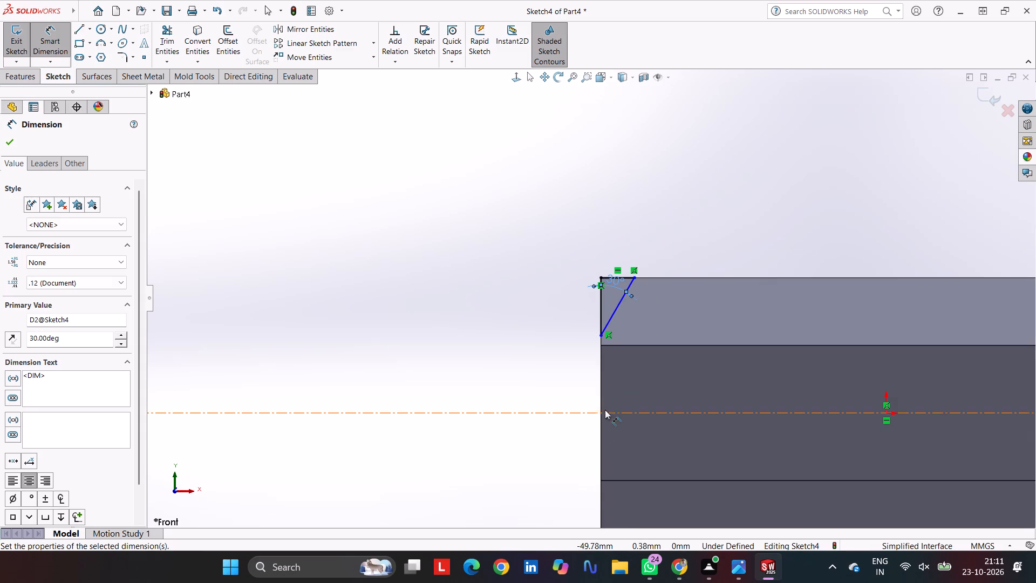
{"action": "left_click", "coordinate": [587, 411]}
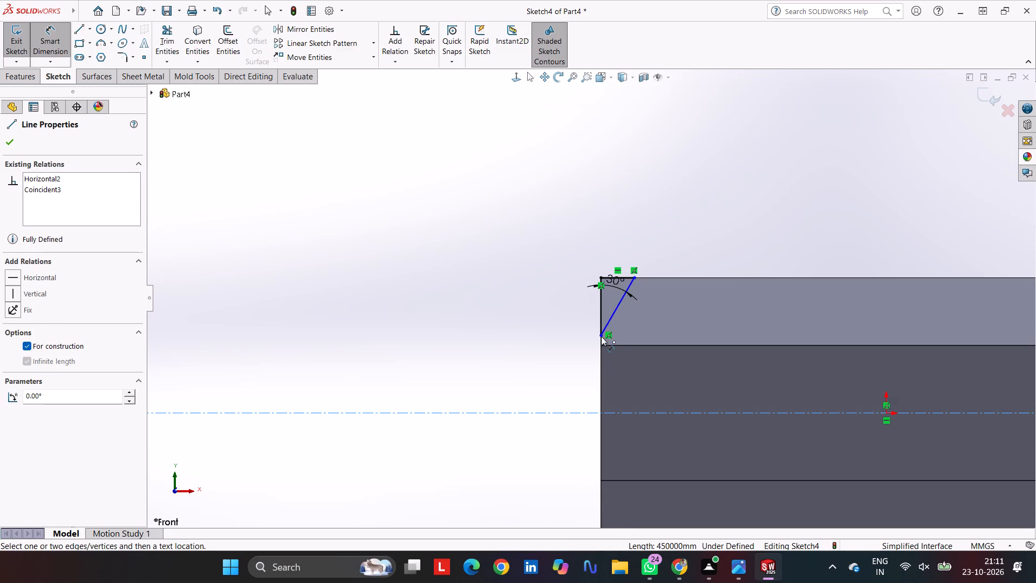
{"action": "left_click", "coordinate": [601, 336]}
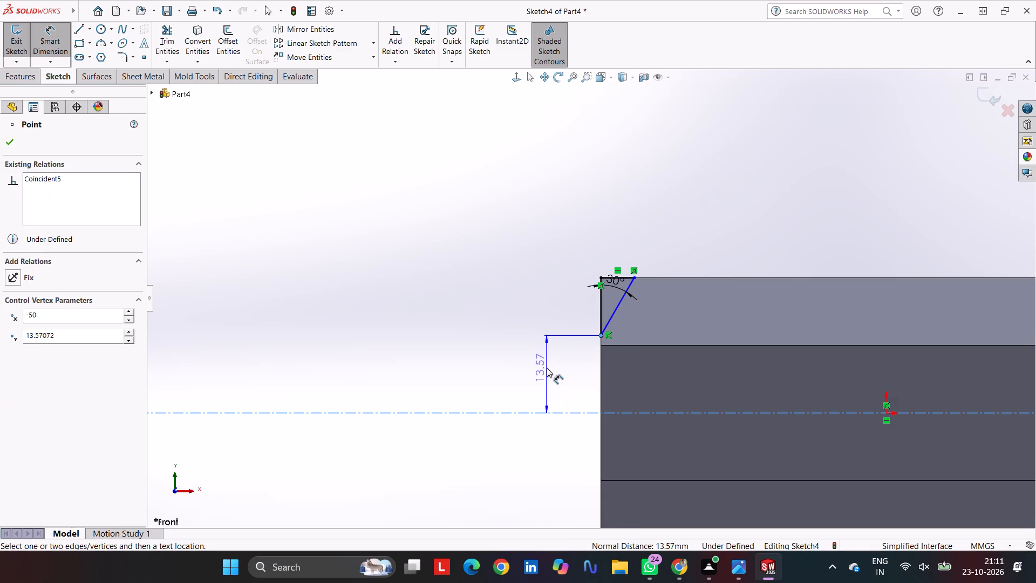
{"action": "left_click", "coordinate": [547, 368]}
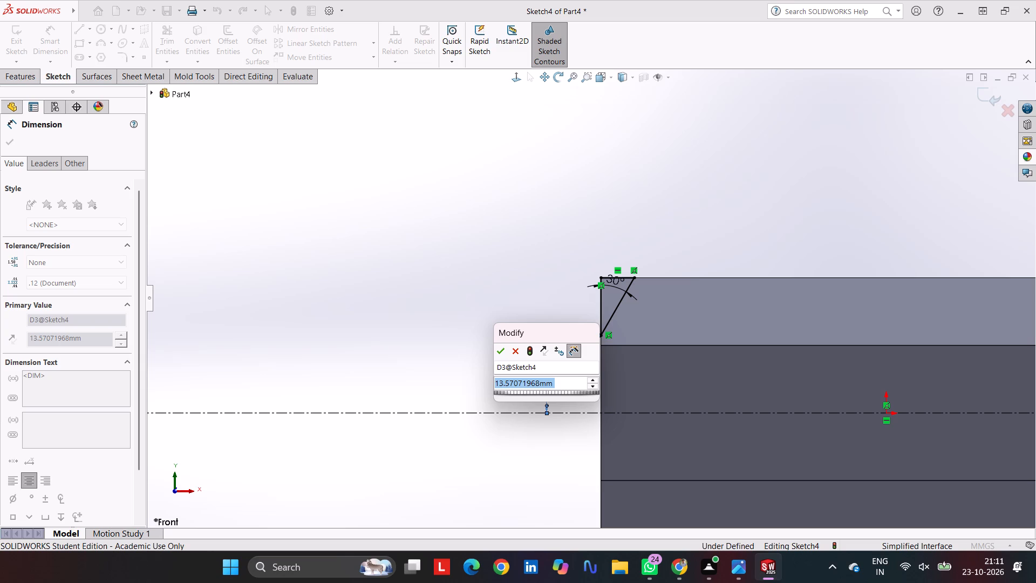
{"action": "type", "text": "39.8"}
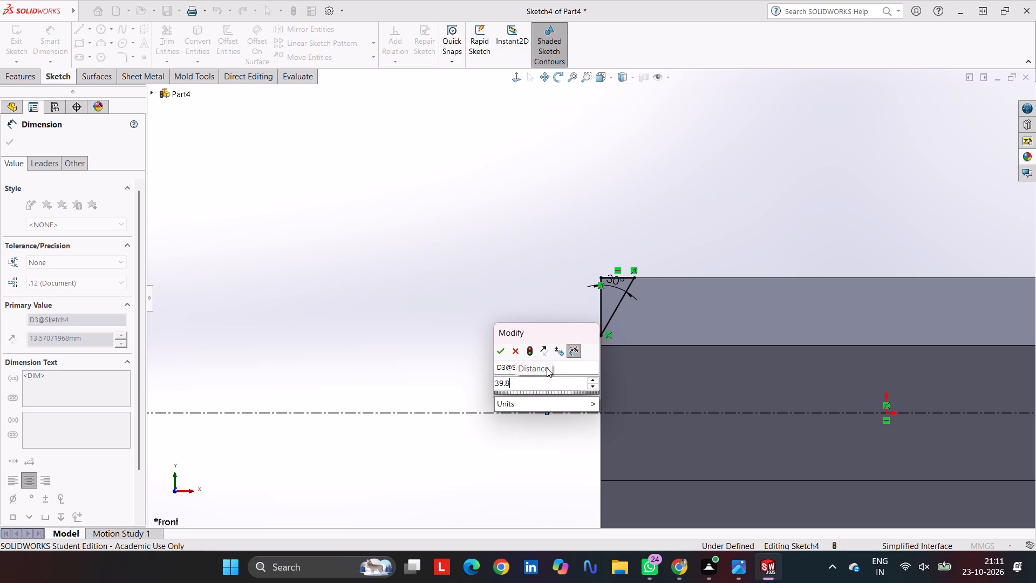
{"action": "type", "text": "/2"}
{"action": "key", "text": "Return"}
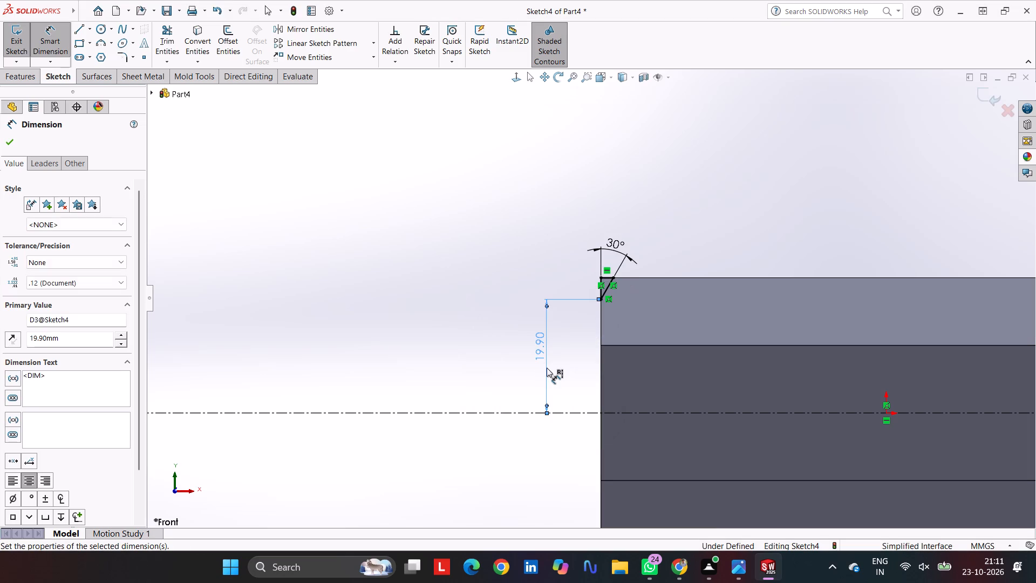
Dimension the distance from the horizontal construction line to the right triangle's lower vertex as 39.8/2 mm.
{"action": "scroll", "coordinate": [714, 345], "scroll_direction": "up", "scroll_amount": 5}
{"action": "scroll", "coordinate": [810, 306], "scroll_direction": "down", "scroll_amount": 6}
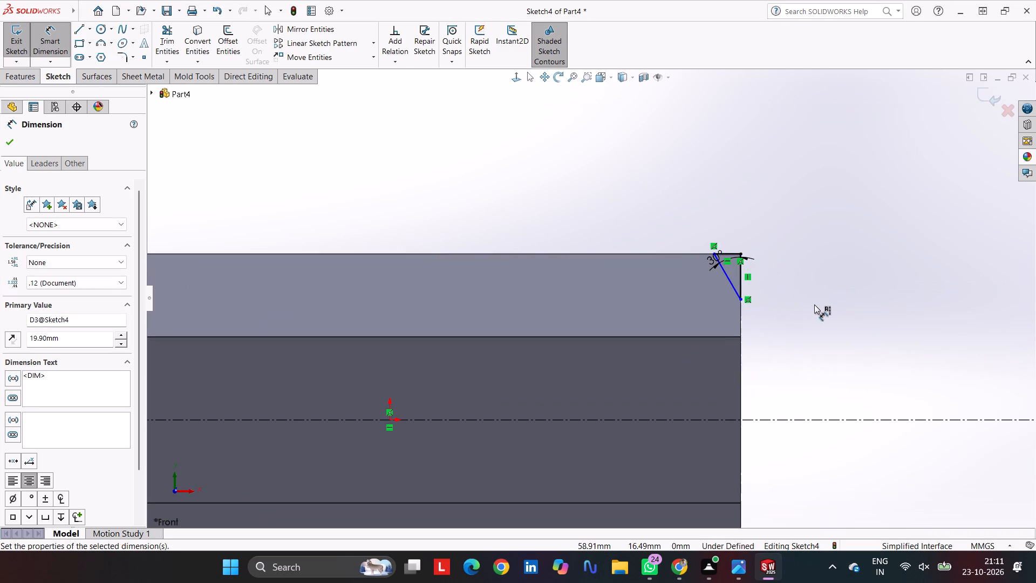
{"action": "left_click", "coordinate": [742, 299]}
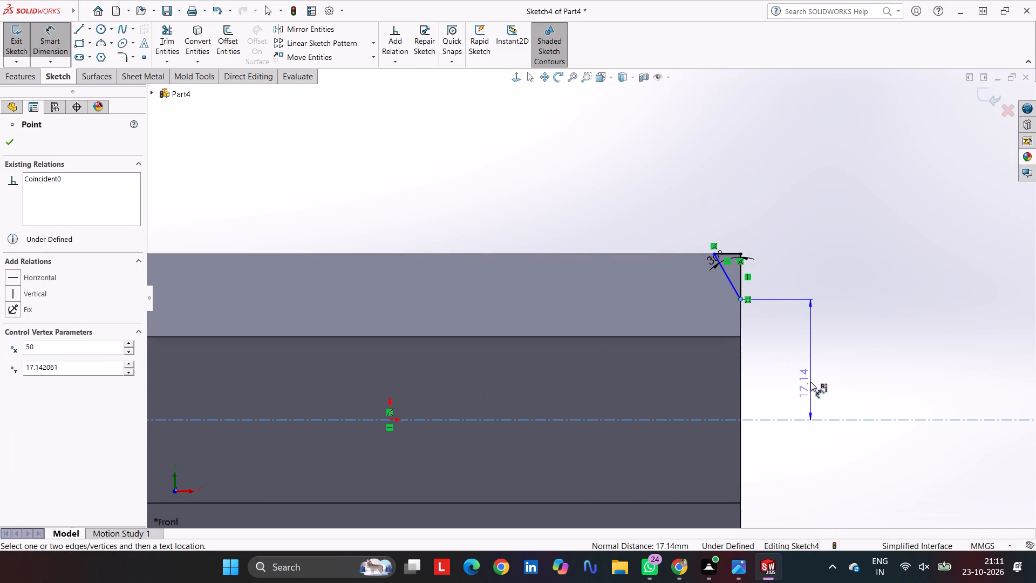
{"action": "left_click", "coordinate": [810, 369]}
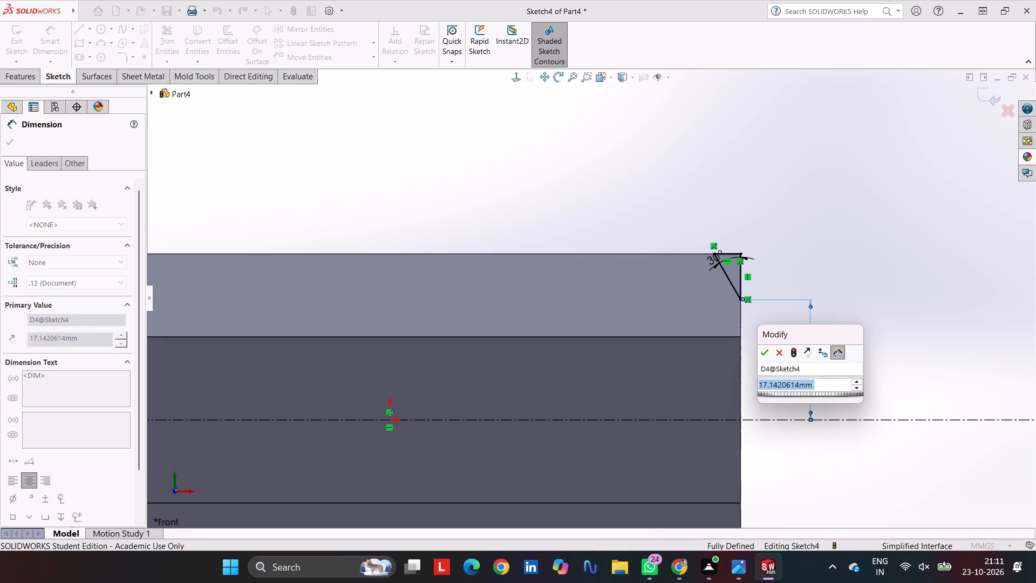
{"action": "type", "text": "39.8/"}
{"action": "key", "text": "2"}
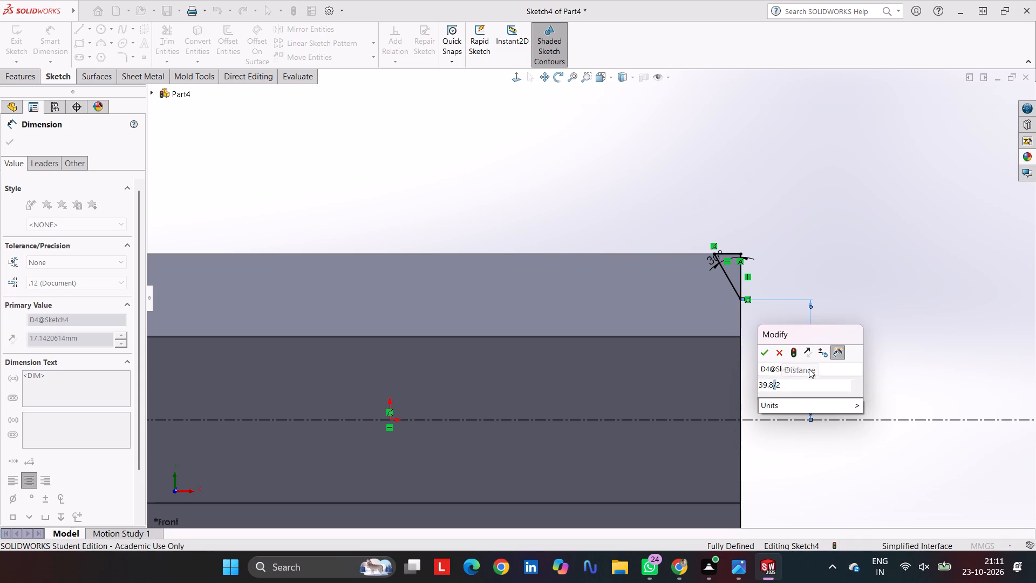
{"action": "key", "text": "Return"}
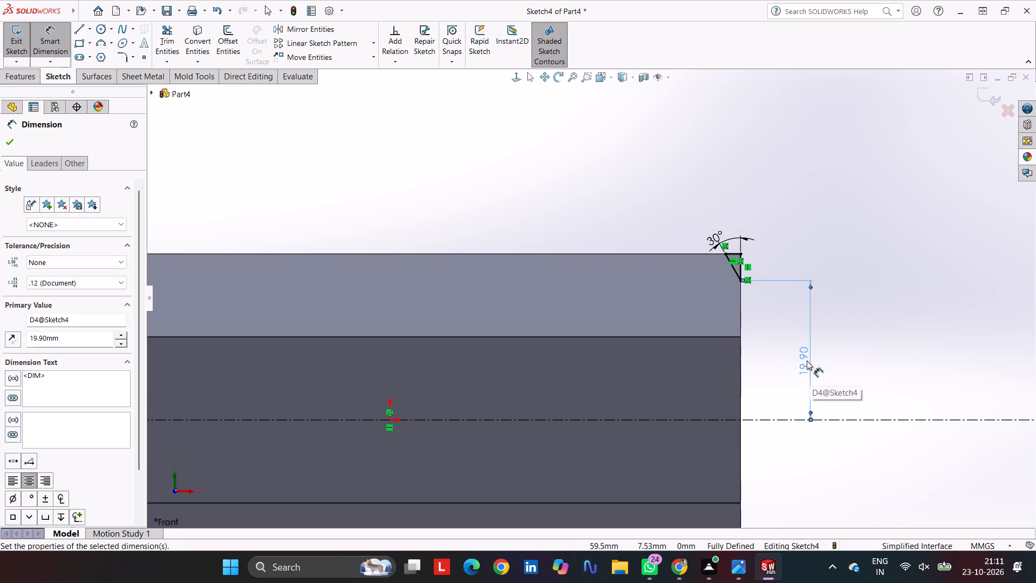
Cut the corner chamfers on both bar ends with a 360° Revolved Cut of the two triangles about the construction line.
{"action": "scroll", "coordinate": [795, 354], "scroll_direction": "up", "scroll_amount": 9}
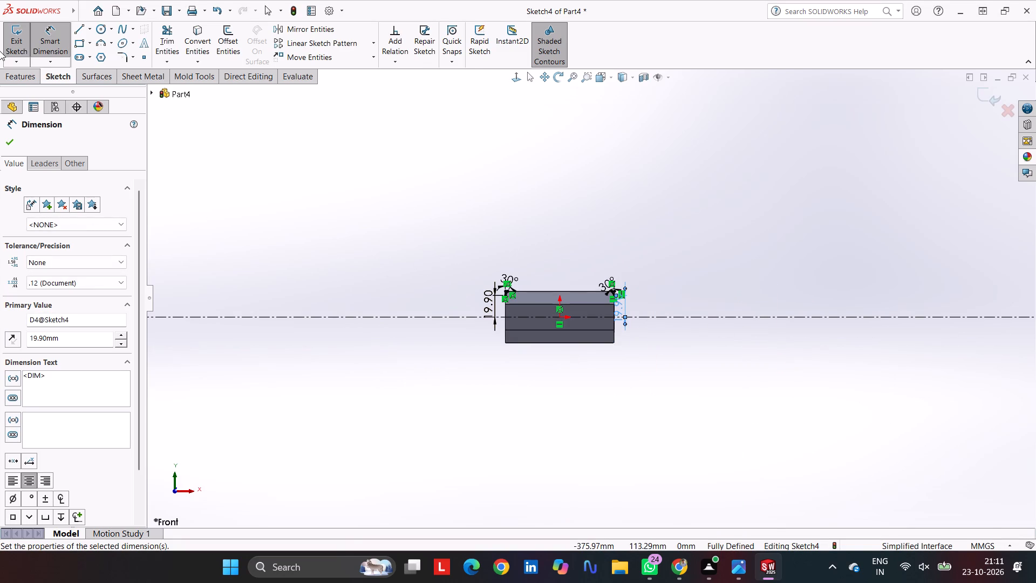
{"action": "left_click", "coordinate": [10, 148]}
{"action": "left_click", "coordinate": [16, 82]}
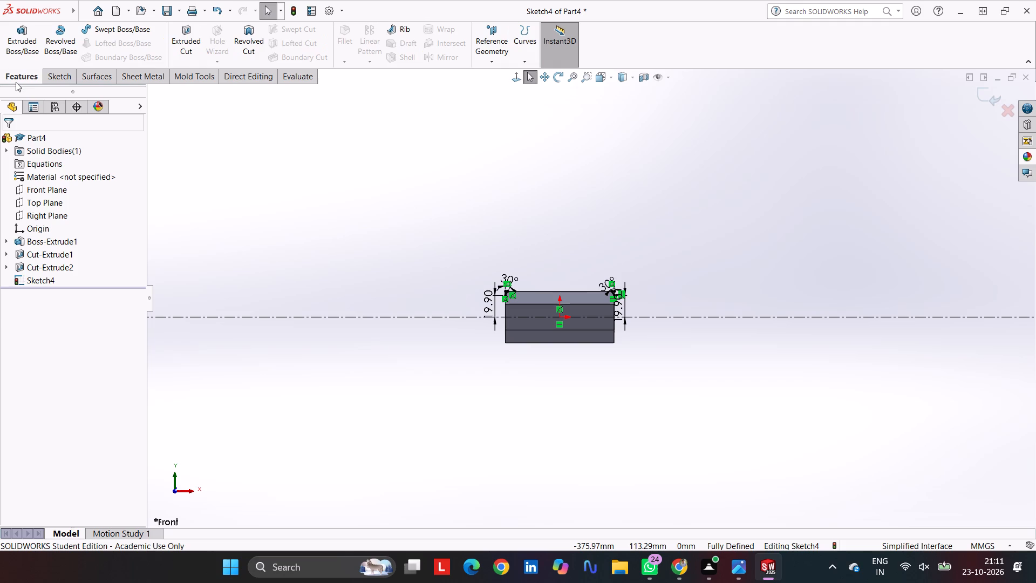
{"action": "left_click", "coordinate": [253, 32]}
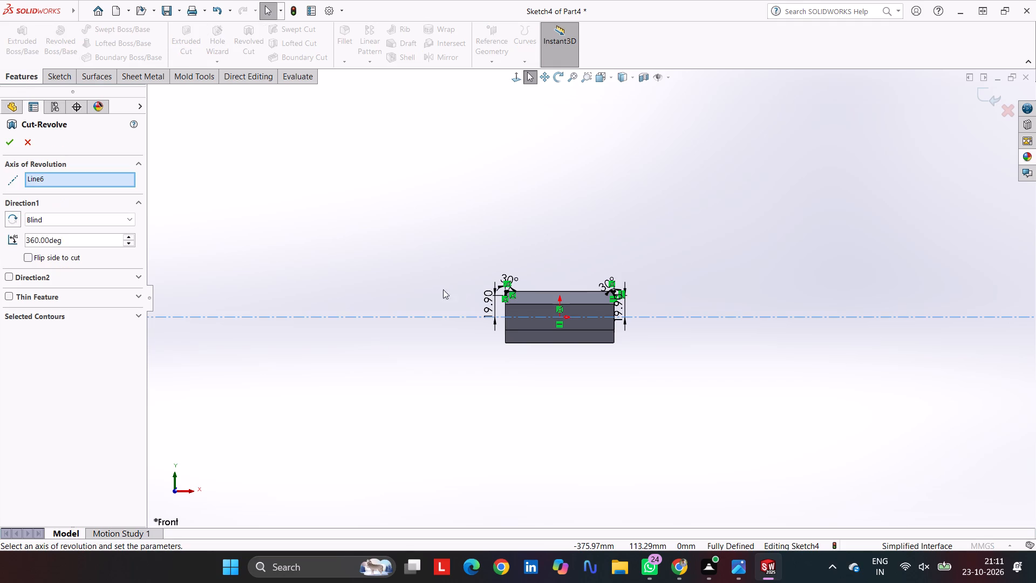
{"action": "key", "text": "Return"}
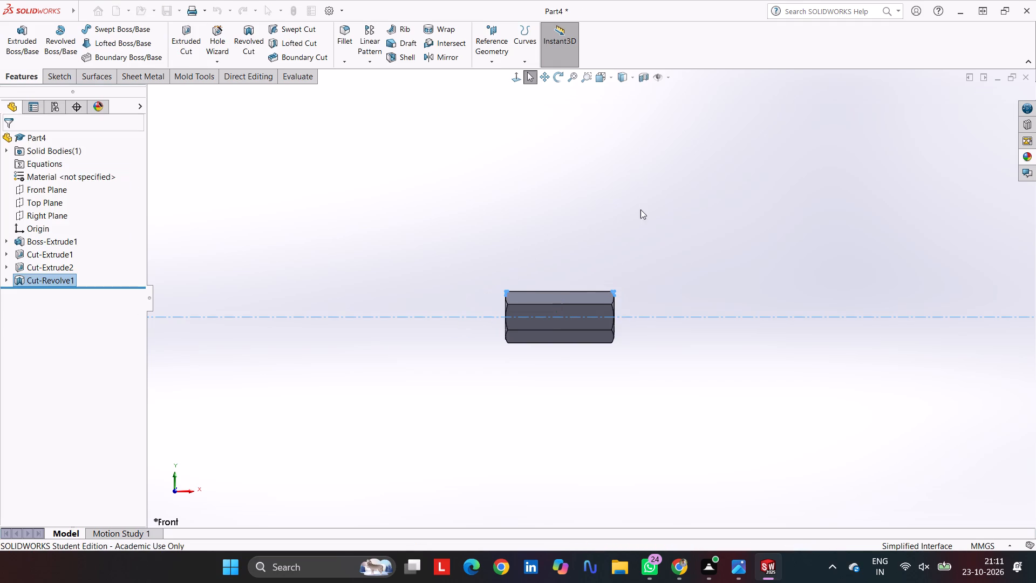
{"action": "left_click", "coordinate": [652, 208]}
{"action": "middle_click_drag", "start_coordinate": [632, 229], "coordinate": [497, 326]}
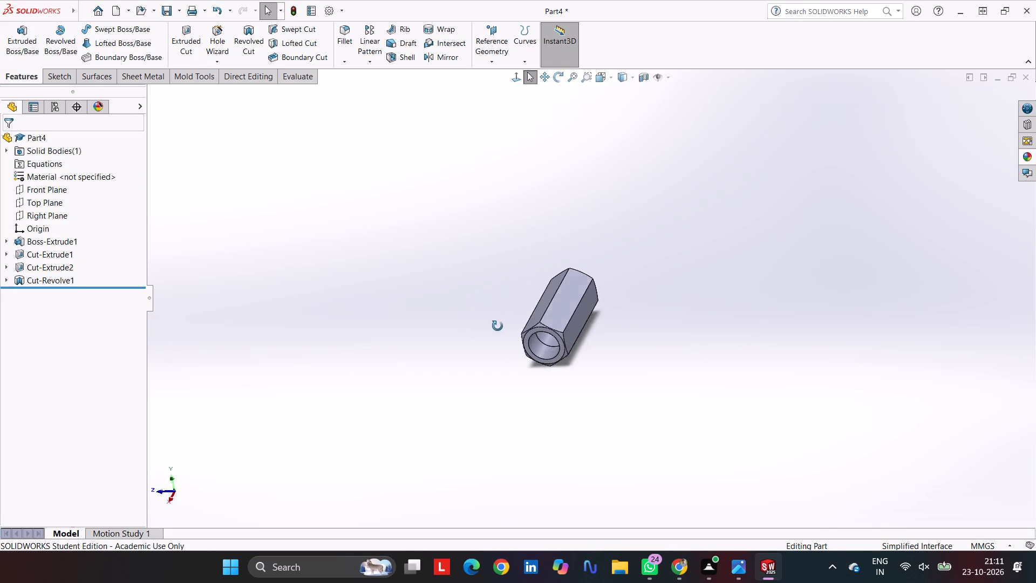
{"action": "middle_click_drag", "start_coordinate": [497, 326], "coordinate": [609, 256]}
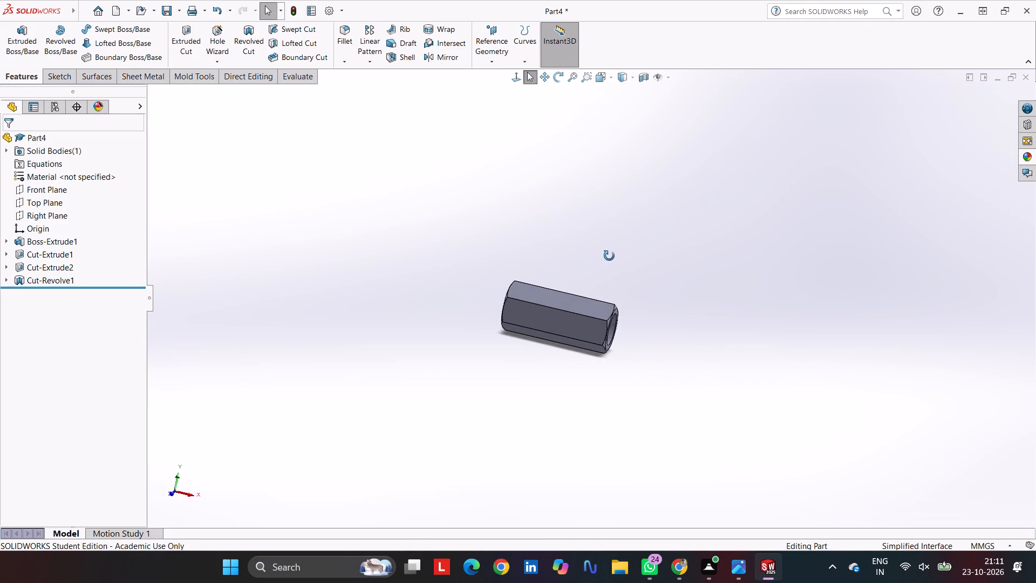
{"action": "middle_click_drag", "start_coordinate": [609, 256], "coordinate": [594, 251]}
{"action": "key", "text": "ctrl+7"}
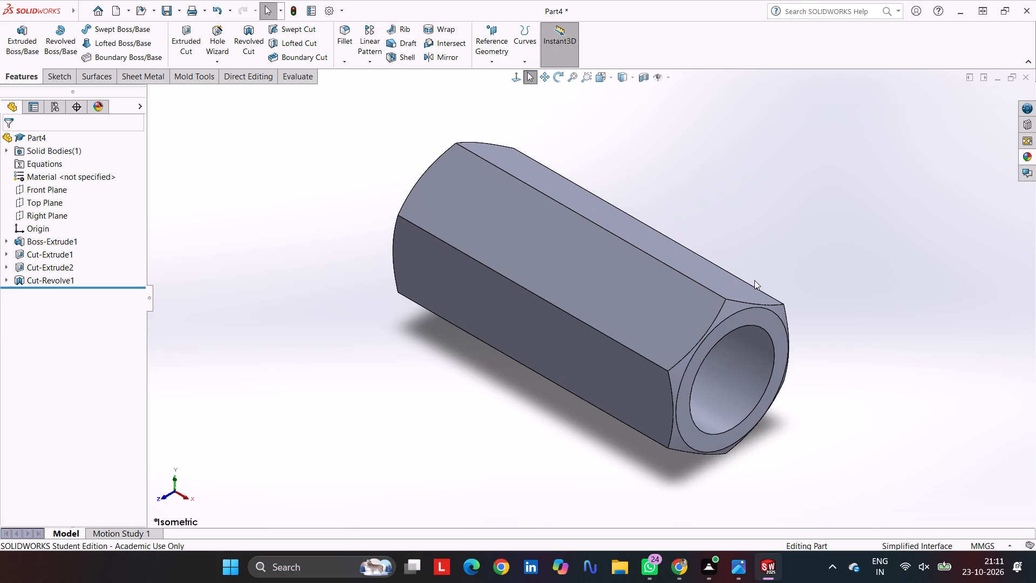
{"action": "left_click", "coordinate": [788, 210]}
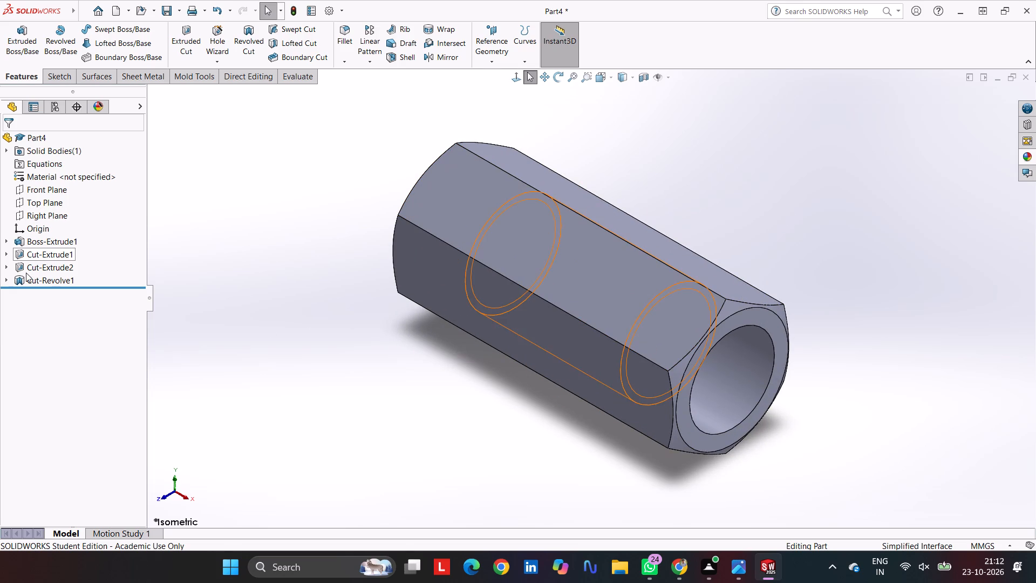
Start a sketch on the Front Plane and add a horizontal construction line of infinite length through the origin.
{"action": "left_click", "coordinate": [50, 189]}
{"action": "left_click", "coordinate": [64, 80]}
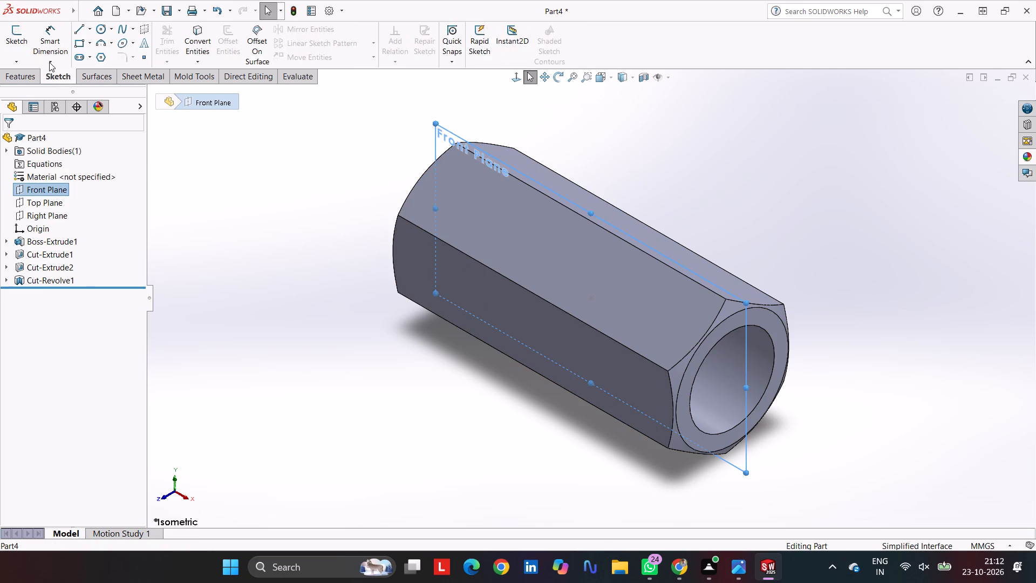
{"action": "left_click", "coordinate": [23, 36]}
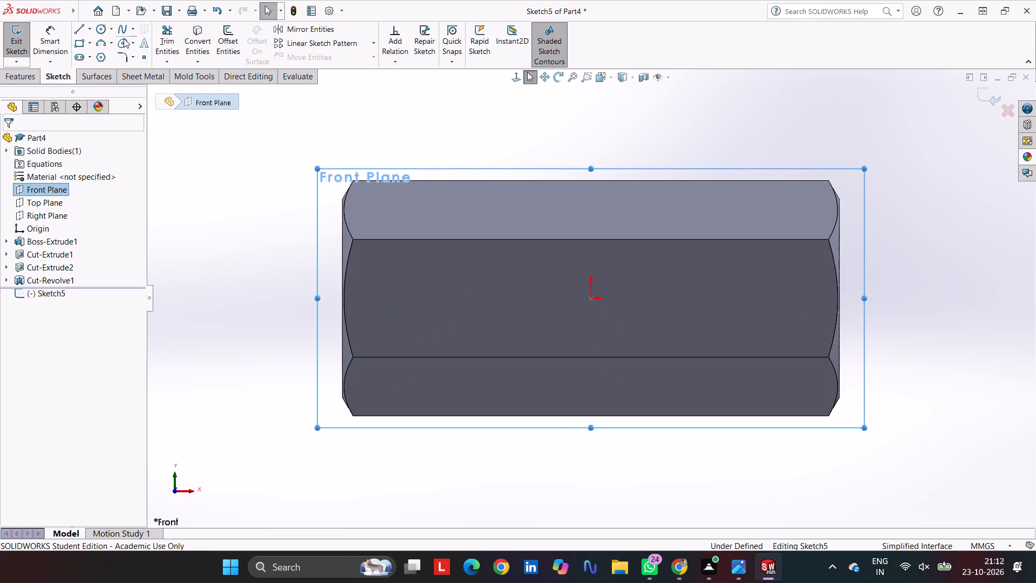
{"action": "left_click", "coordinate": [76, 30]}
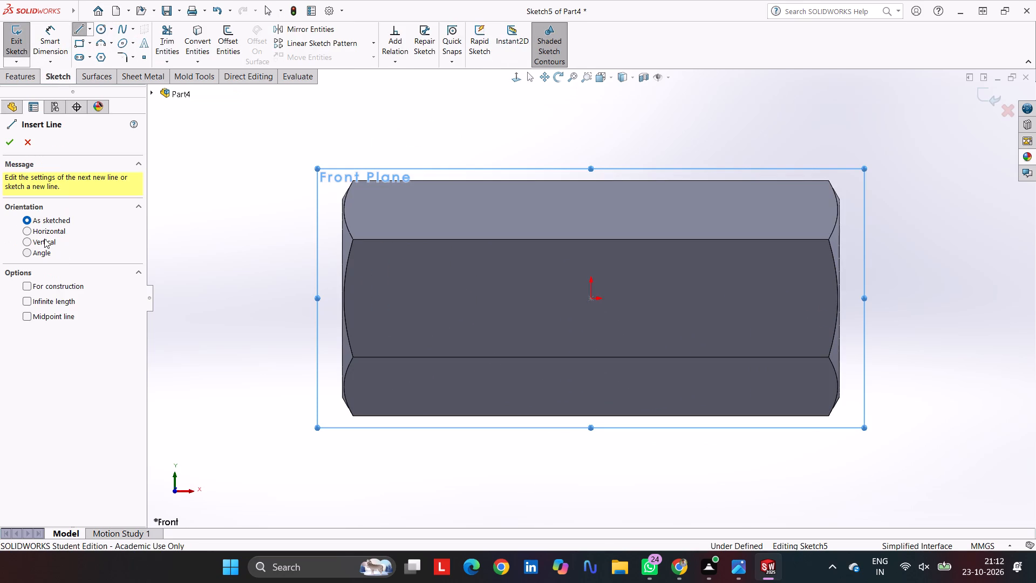
{"action": "left_click", "coordinate": [44, 239]}
{"action": "left_click", "coordinate": [57, 235]}
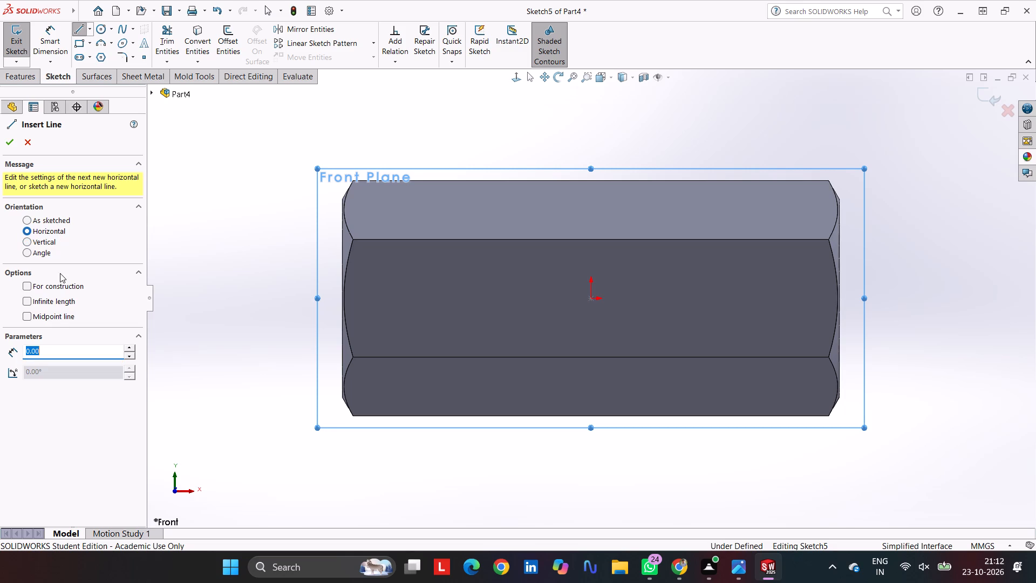
{"action": "left_click", "coordinate": [58, 299]}
{"action": "left_click", "coordinate": [66, 286]}
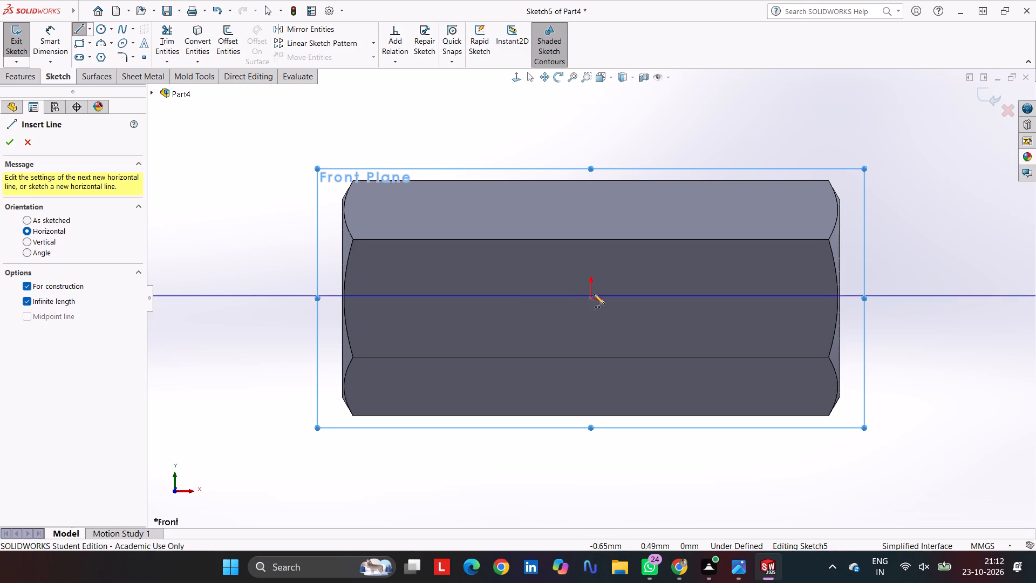
{"action": "left_click", "coordinate": [591, 299]}
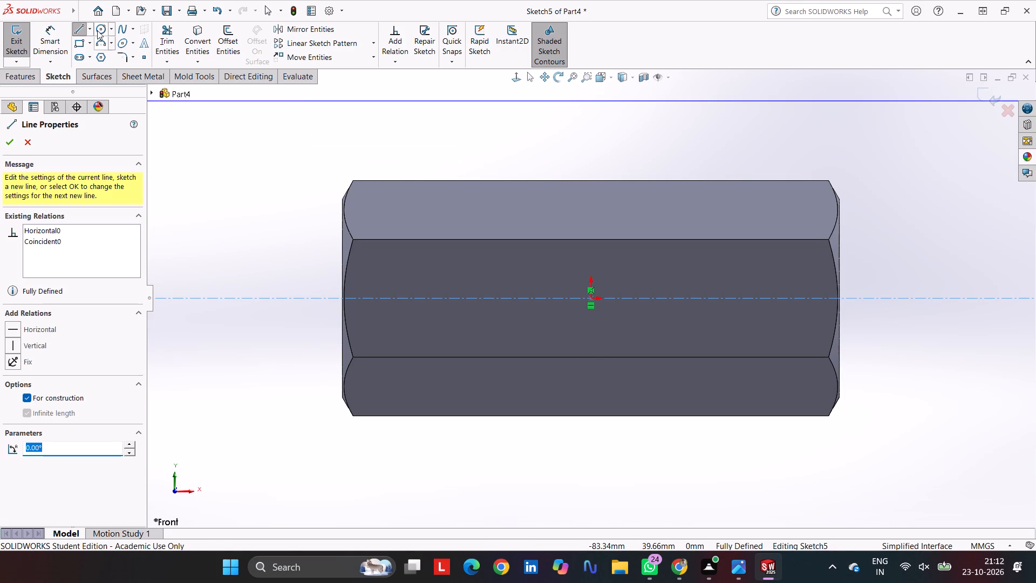
Sketch two circles centred on the construction line, one about 9 mm from the bar's left end, the other right of the origin with about 4.5 mm radius.
{"action": "left_click", "coordinate": [99, 29]}
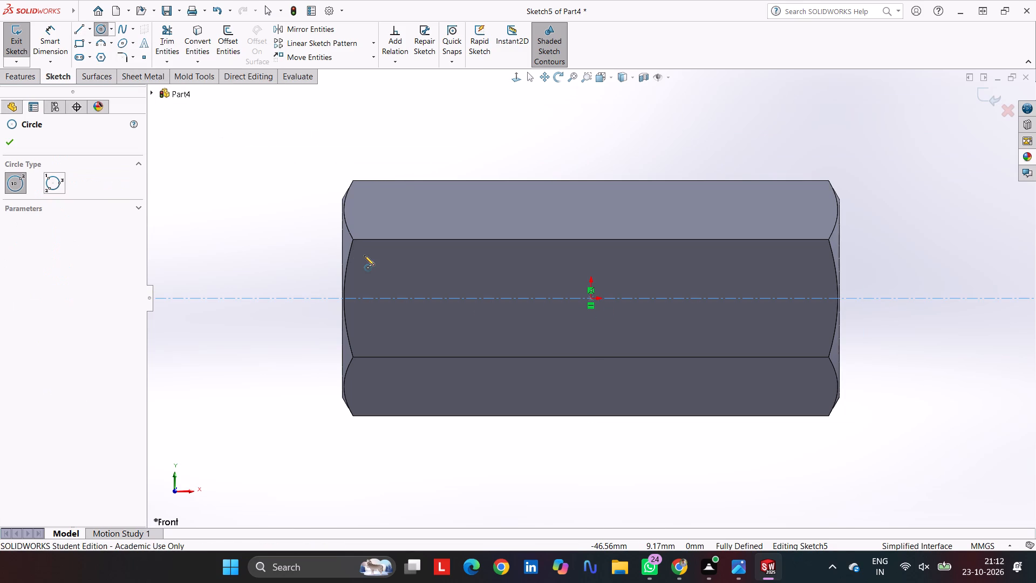
{"action": "left_click", "coordinate": [386, 299]}
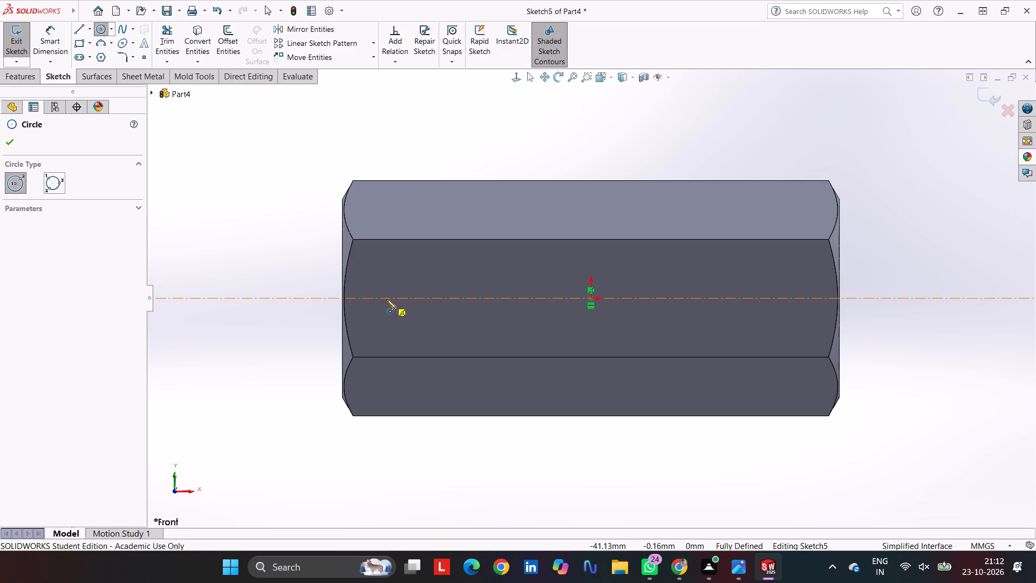
{"action": "left_click", "coordinate": [407, 313]}
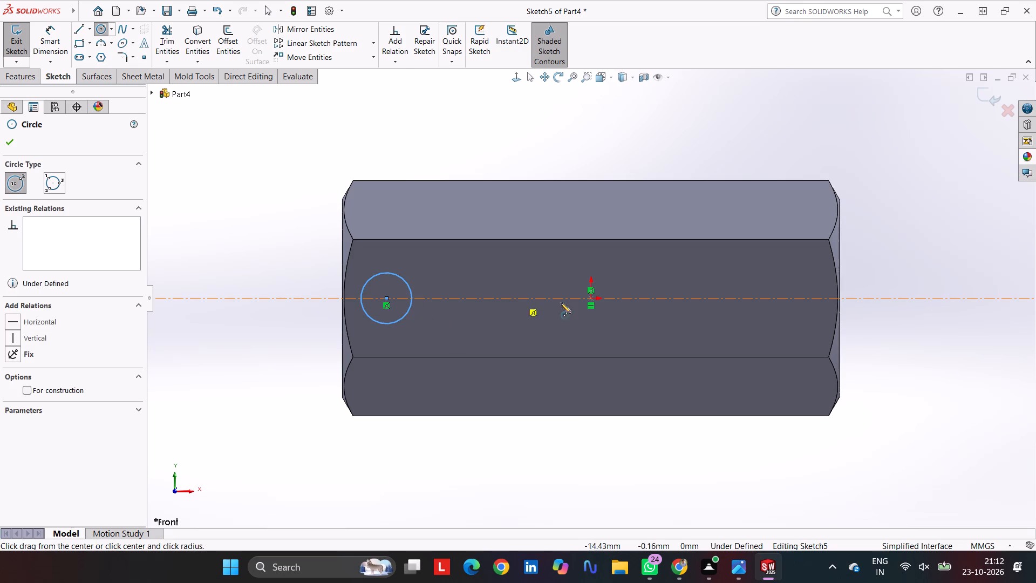
{"action": "left_click", "coordinate": [717, 299]}
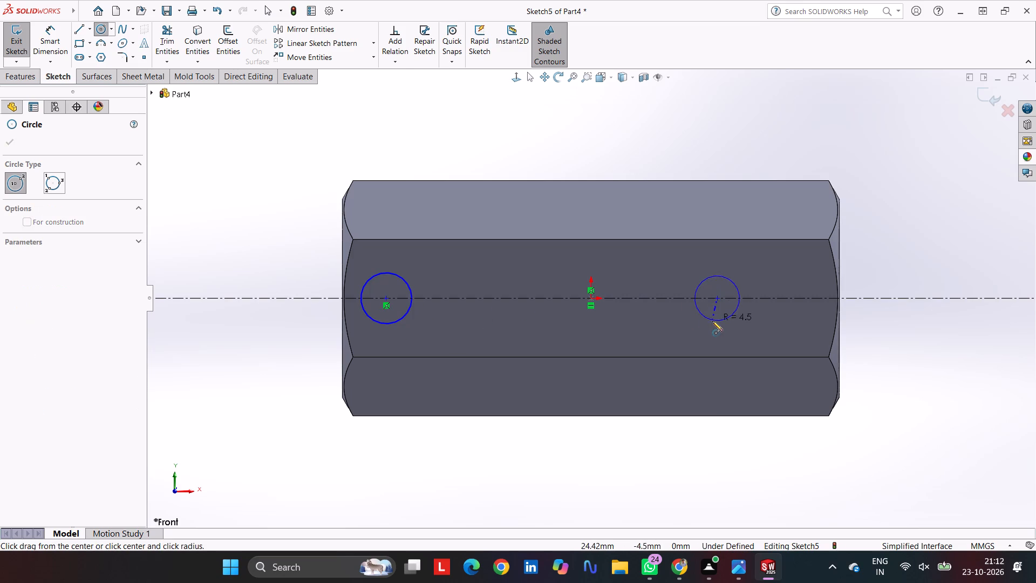
{"action": "left_click", "coordinate": [712, 321]}
Dimension the left circle's centre 13 mm from the bar's left end edge.
{"action": "left_click", "coordinate": [54, 31]}
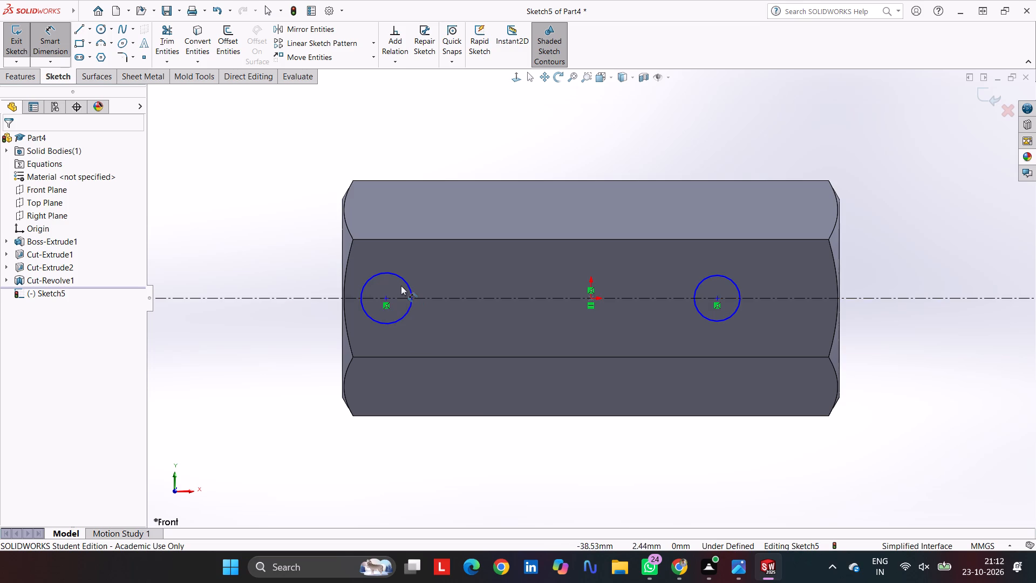
{"action": "left_click", "coordinate": [341, 254]}
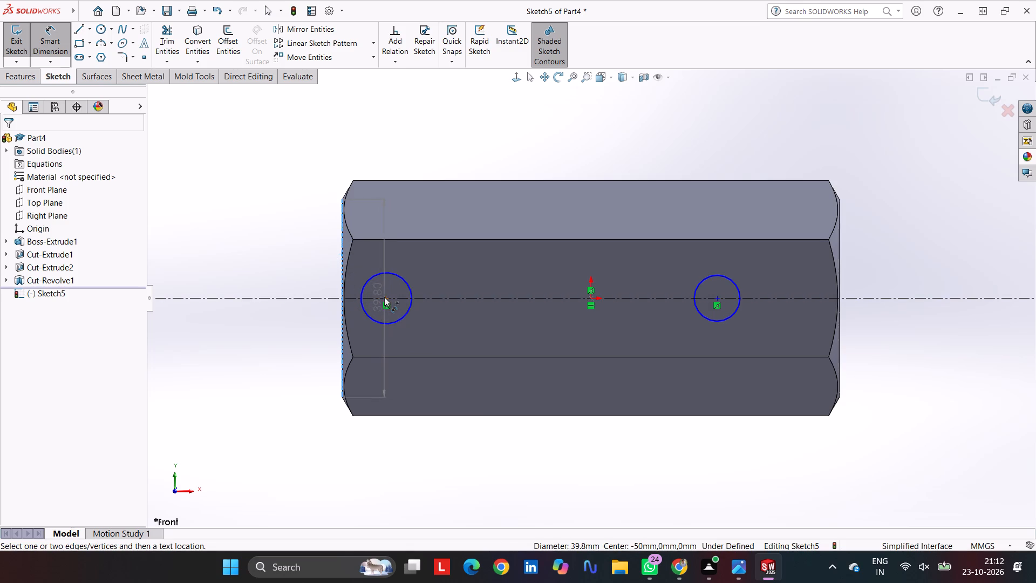
{"action": "left_click", "coordinate": [384, 297]}
{"action": "left_click", "coordinate": [359, 162]}
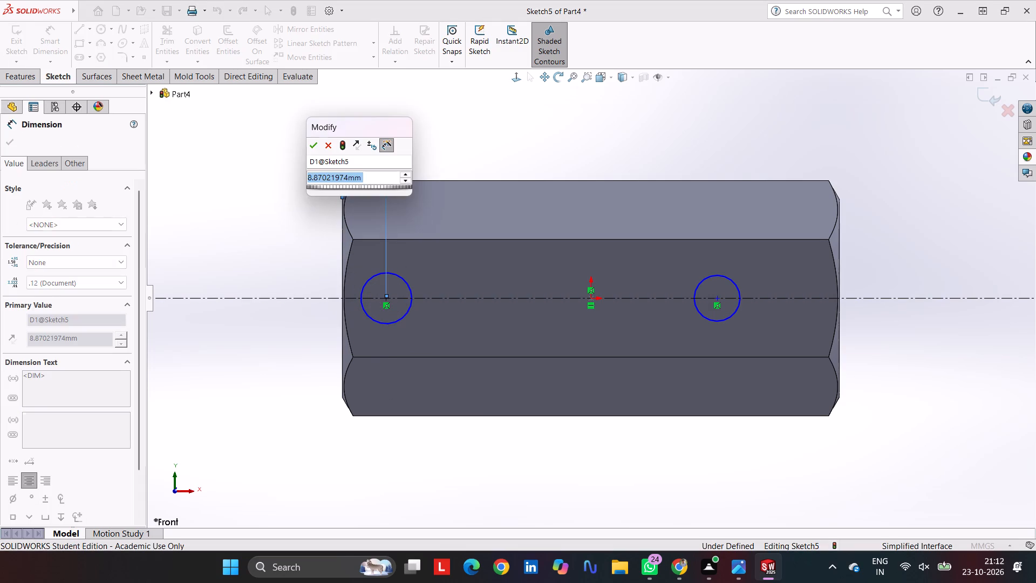
{"action": "type", "text": "13"}
{"action": "key", "text": "Return"}
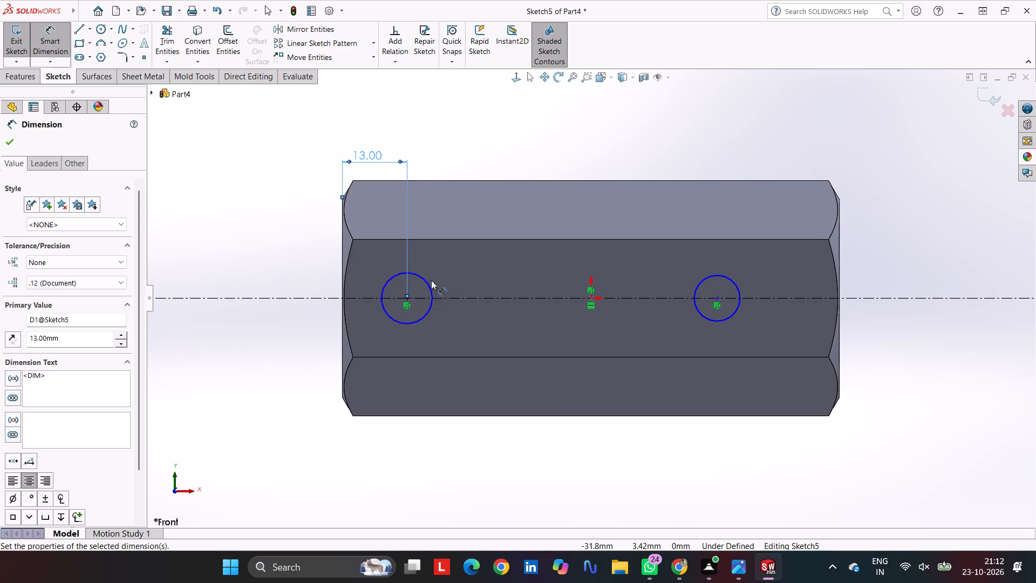
Dimension both circles on the construction line with a diameter of 10 mm.
{"action": "left_click", "coordinate": [393, 317]}
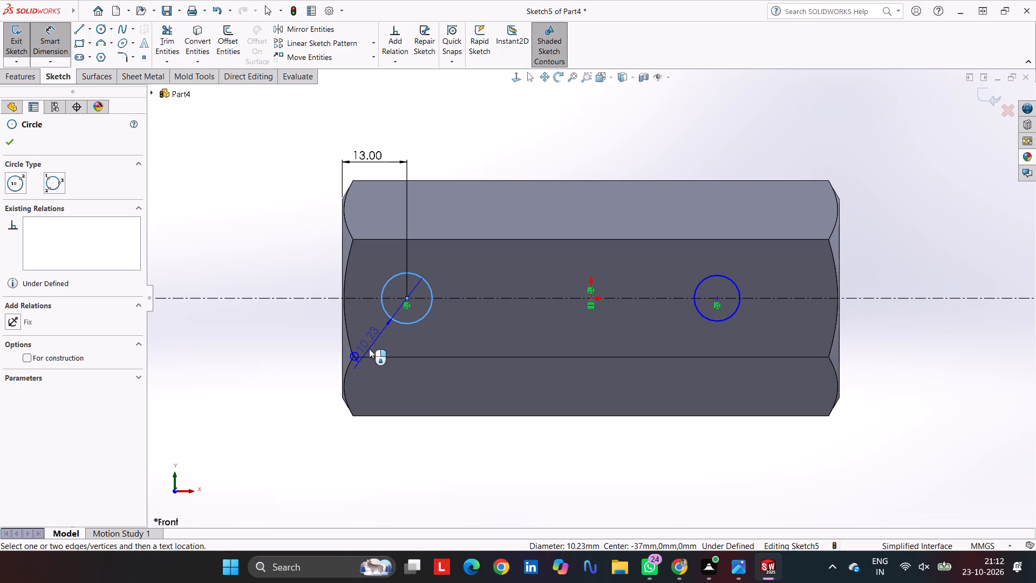
{"action": "left_click", "coordinate": [299, 374]}
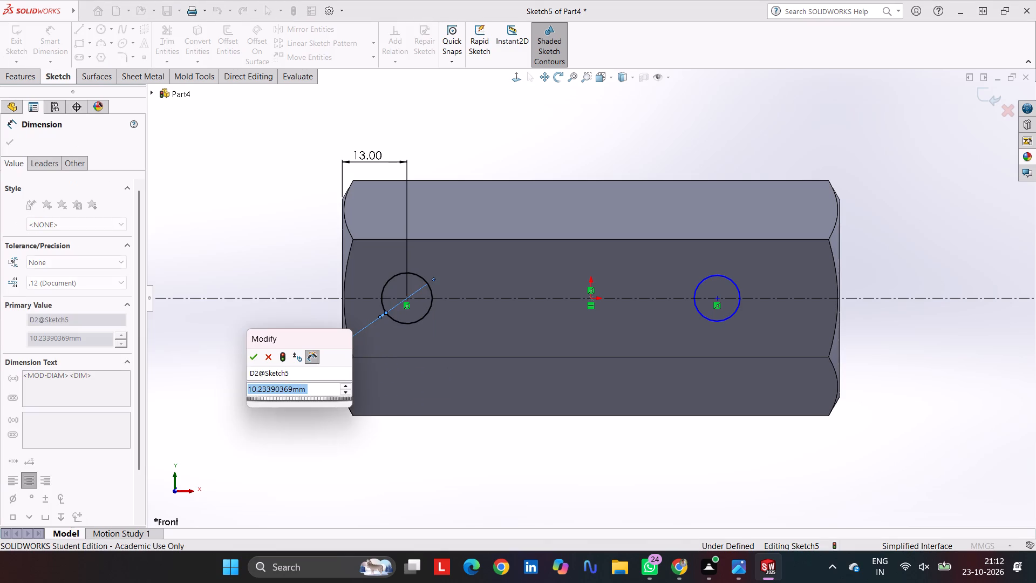
{"action": "type", "text": "10"}
{"action": "key", "text": "Return"}
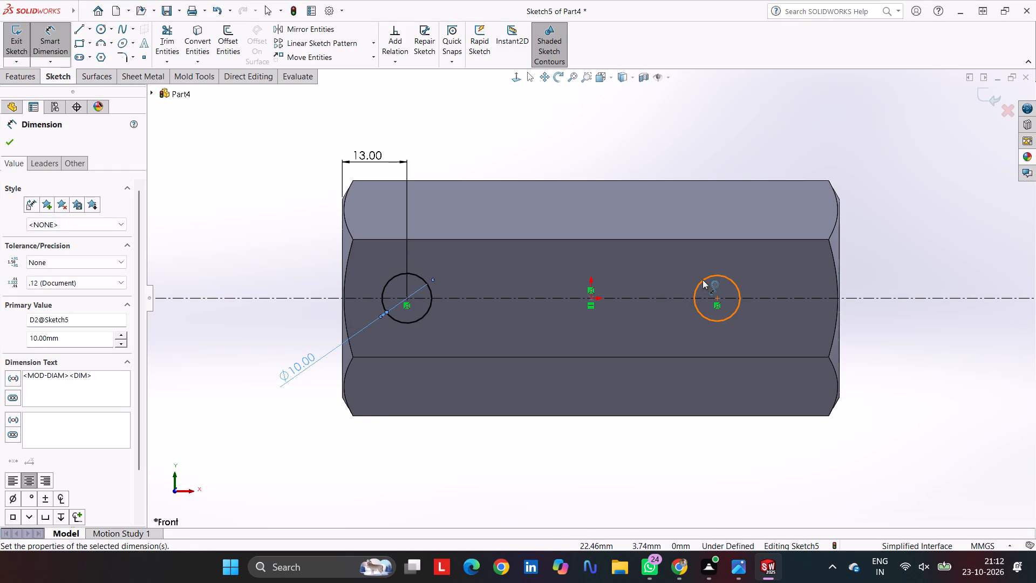
{"action": "left_click", "coordinate": [703, 280]}
{"action": "left_click", "coordinate": [655, 335]}
{"action": "key", "text": "1"}
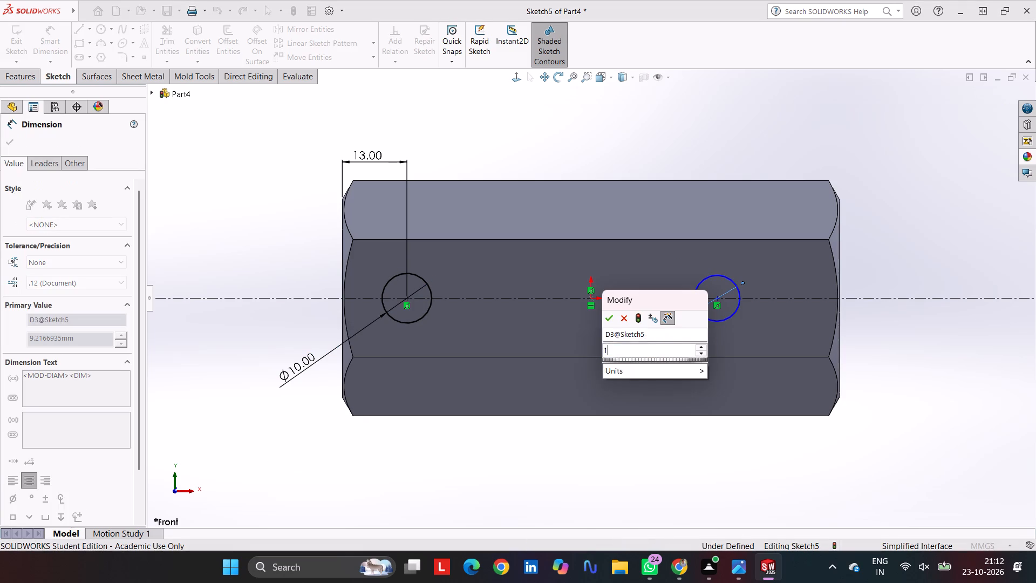
{"action": "key", "text": "0"}
{"action": "key", "text": "Return"}
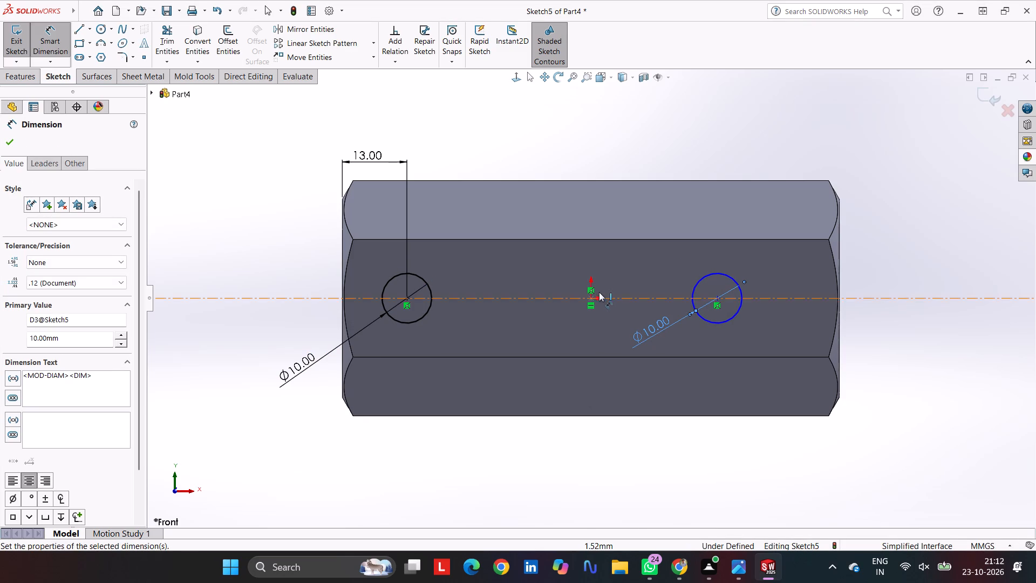
Dimension the right circle's centre 71 mm from the bar's left end edge.
{"action": "left_click", "coordinate": [342, 249]}
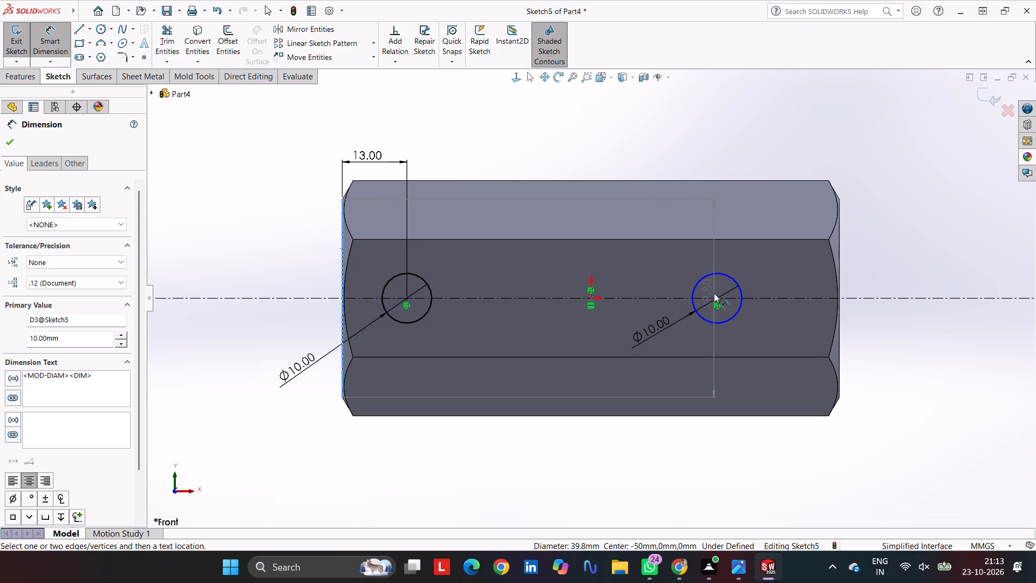
{"action": "left_click_drag", "start_coordinate": [718, 297], "coordinate": [715, 291]}
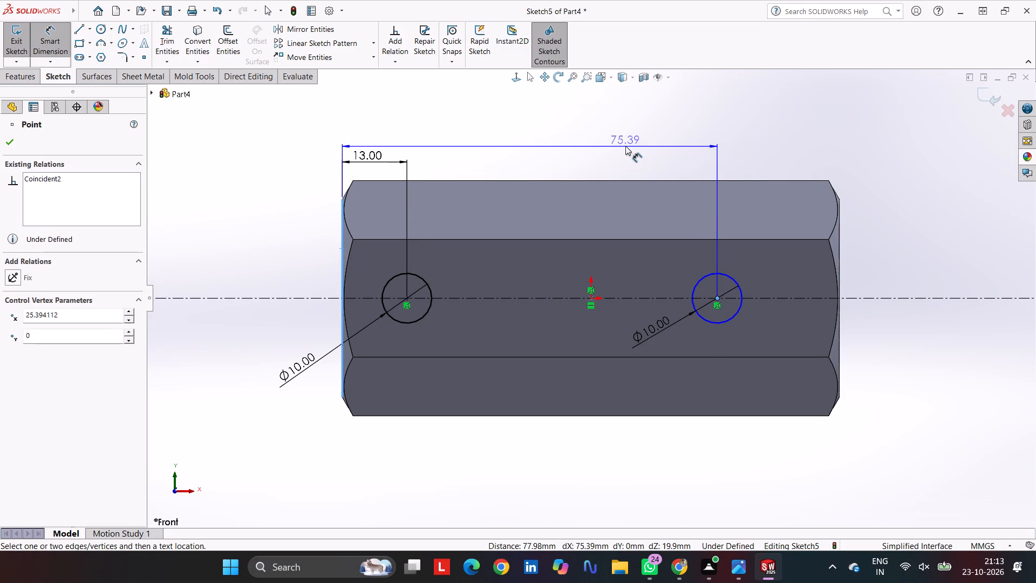
{"action": "left_click", "coordinate": [625, 146]}
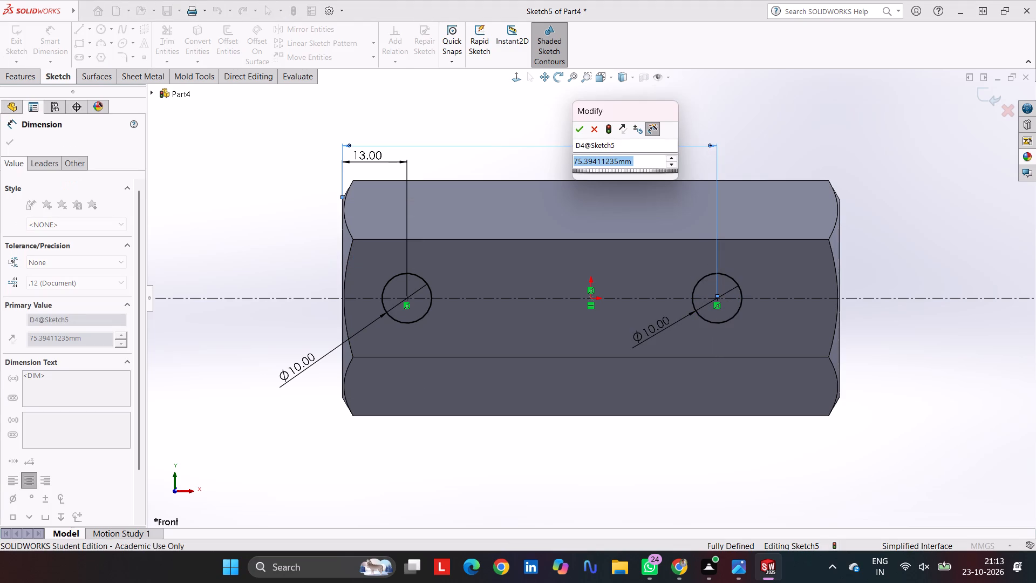
{"action": "type", "text": "71"}
{"action": "key", "text": "Return"}
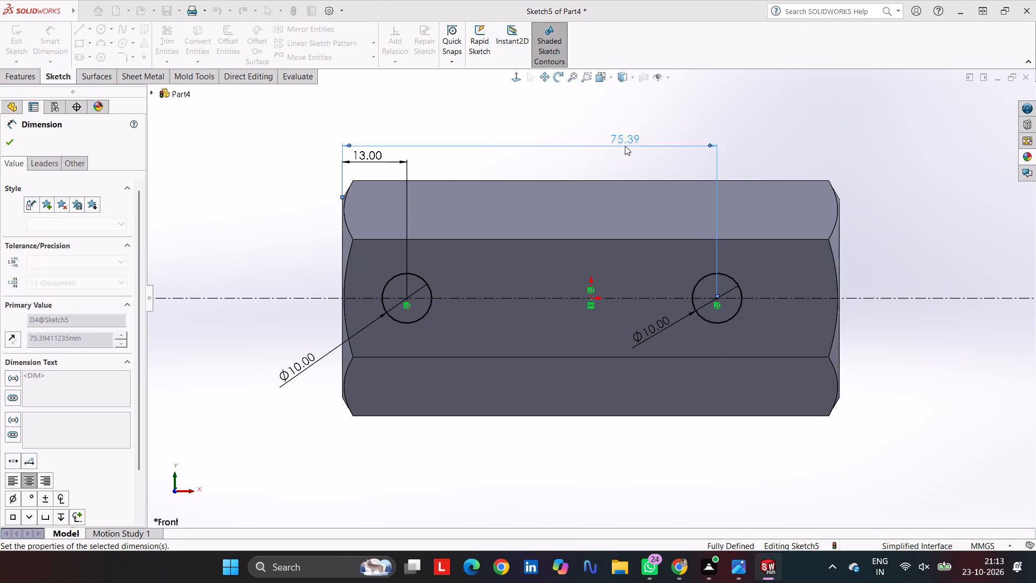
Cut both cross holes through the hexagonal bar with a Mid Plane Extruded Cut of 55 mm.
{"action": "left_click", "coordinate": [11, 79]}
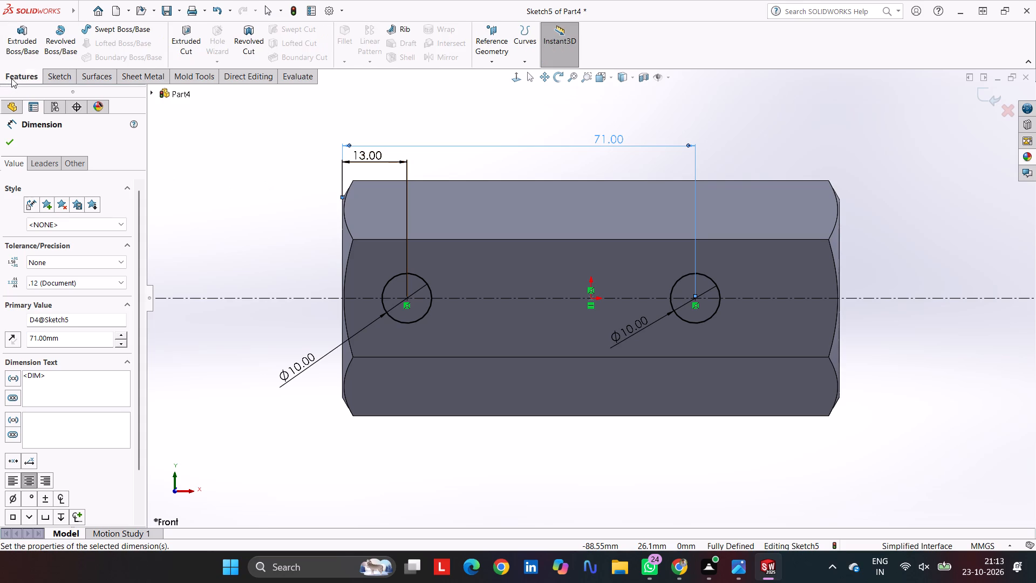
{"action": "left_click", "coordinate": [176, 37]}
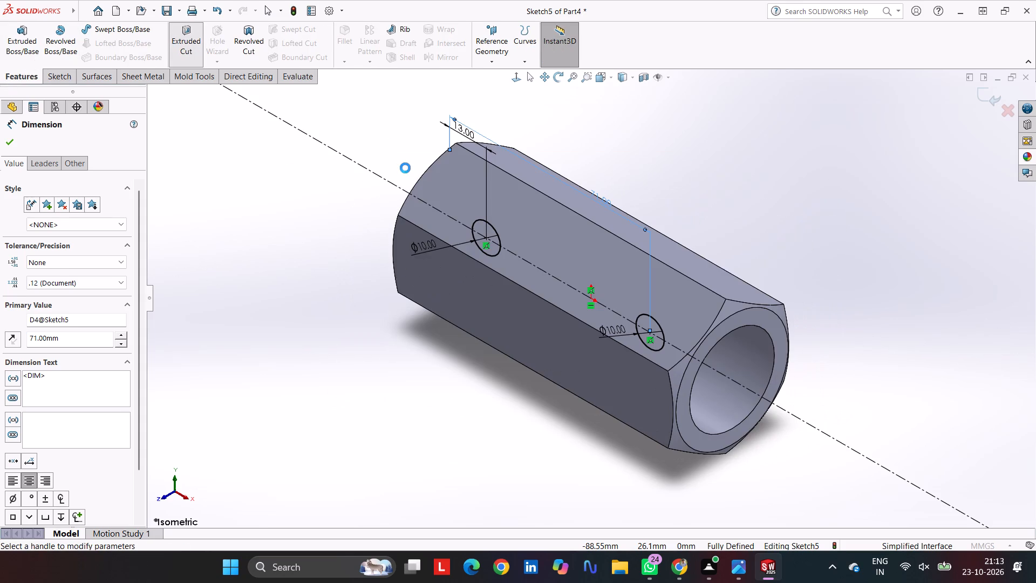
{"action": "middle_click_drag", "start_coordinate": [400, 180], "coordinate": [385, 226]}
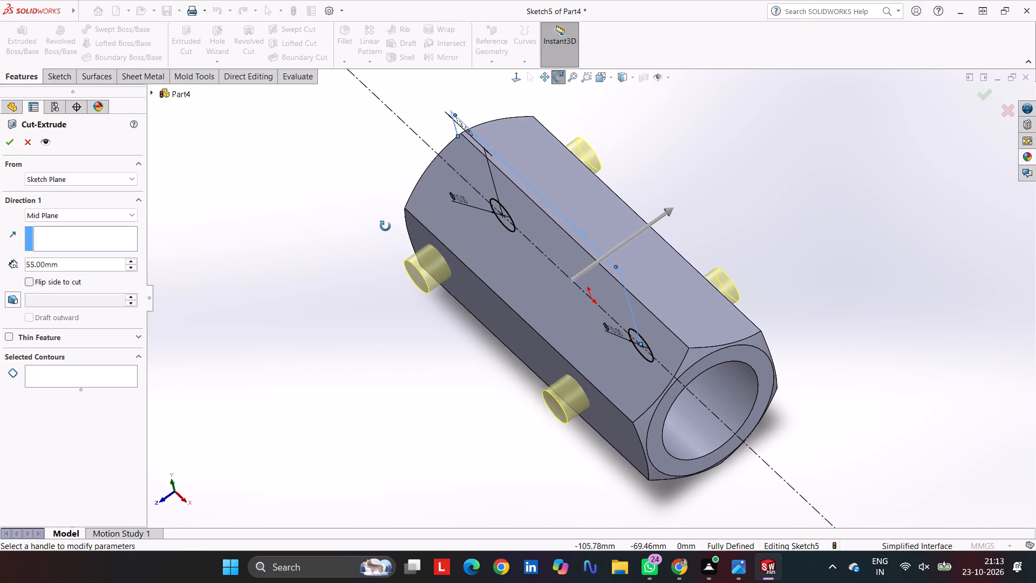
{"action": "middle_click_drag", "start_coordinate": [385, 226], "coordinate": [406, 190]}
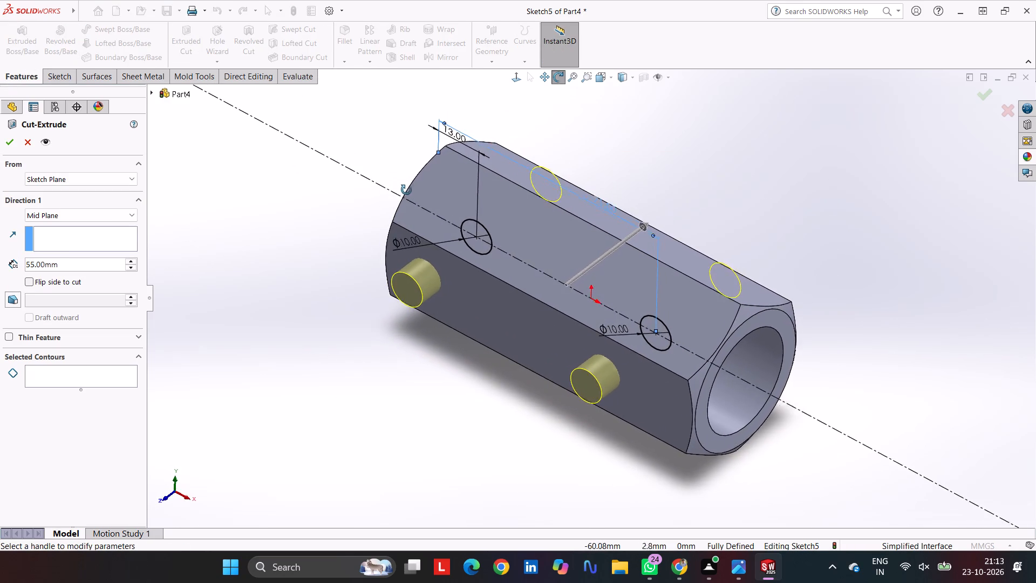
{"action": "middle_click_drag", "start_coordinate": [406, 190], "coordinate": [421, 167]}
{"action": "key", "text": "Return"}
{"action": "left_click", "coordinate": [767, 178]}
Examine the cross holes and the bore from several angles, ending in the isometric view.
{"action": "middle_click_drag", "start_coordinate": [767, 178], "coordinate": [767, 179]}
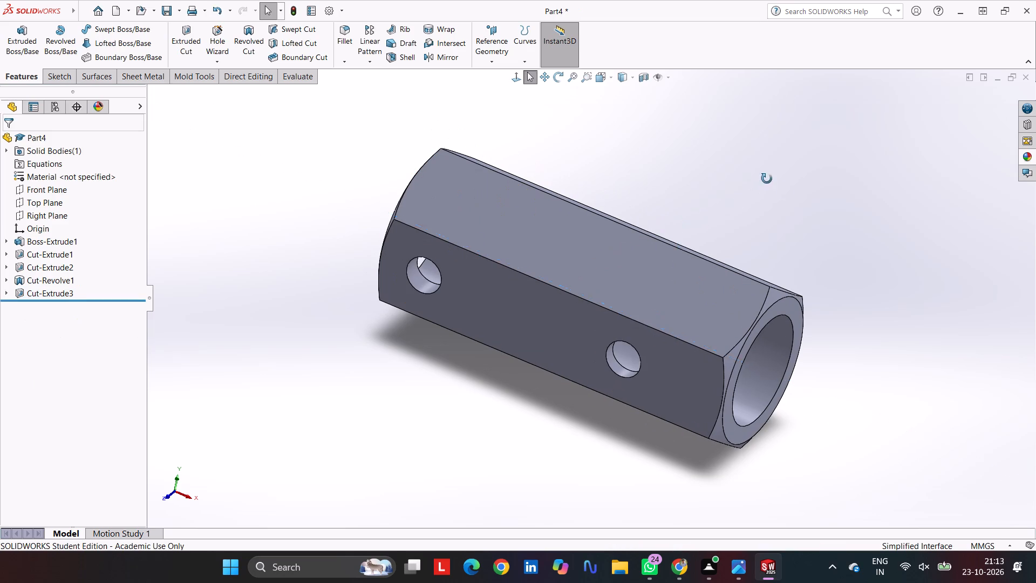
{"action": "middle_click_drag", "start_coordinate": [767, 179], "coordinate": [713, 89]}
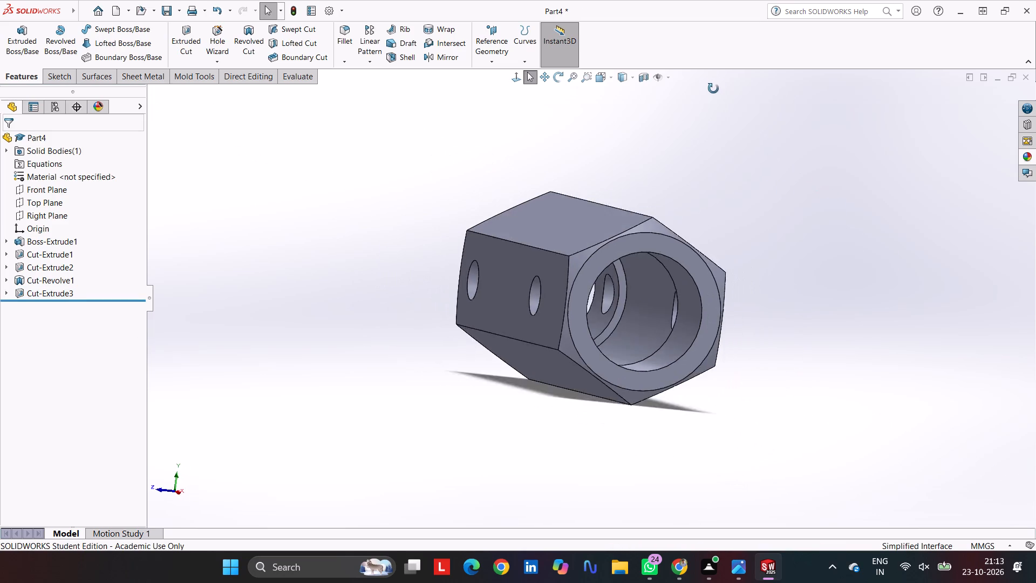
{"action": "middle_click_drag", "start_coordinate": [713, 89], "coordinate": [805, 142]}
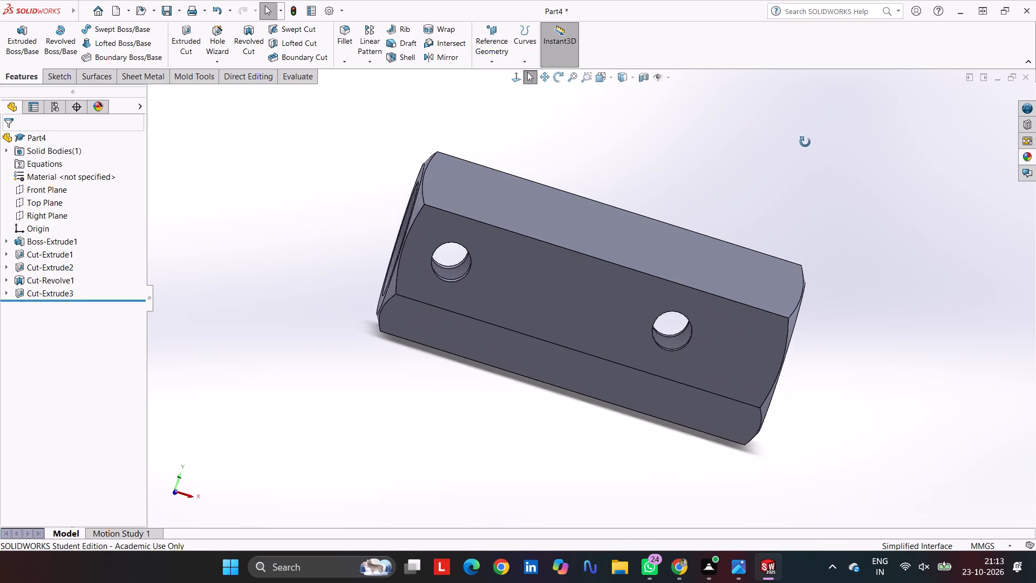
{"action": "middle_click_drag", "start_coordinate": [805, 142], "coordinate": [808, 134]}
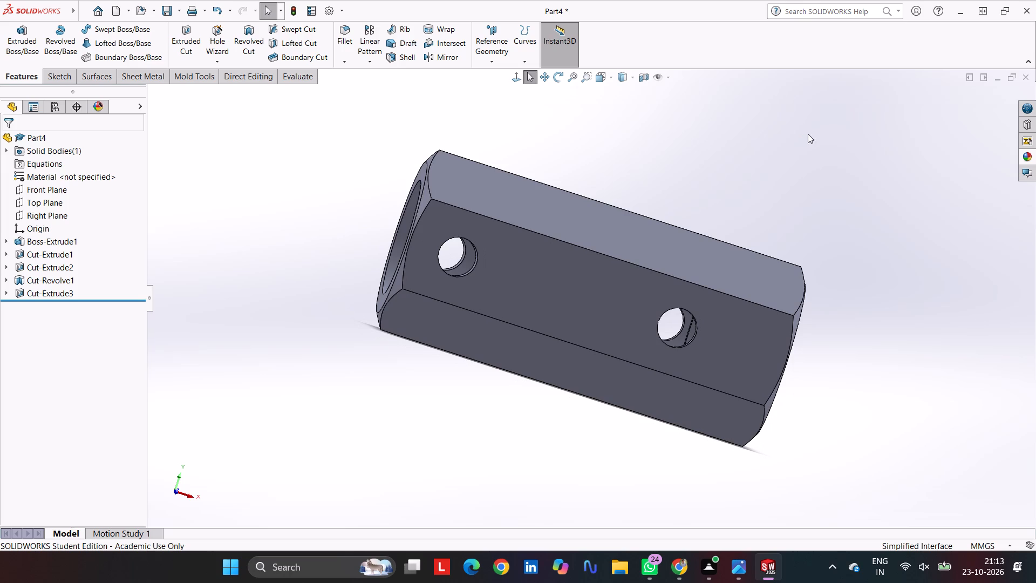
{"action": "left_click", "coordinate": [773, 192]}
{"action": "key", "text": "ctrl+7"}
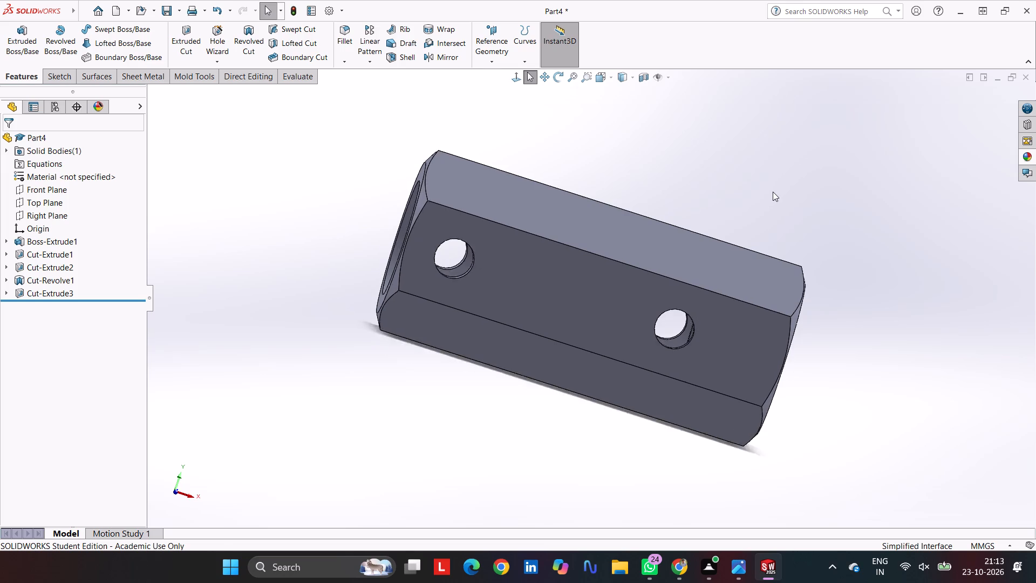
{"action": "left_click", "coordinate": [773, 192]}
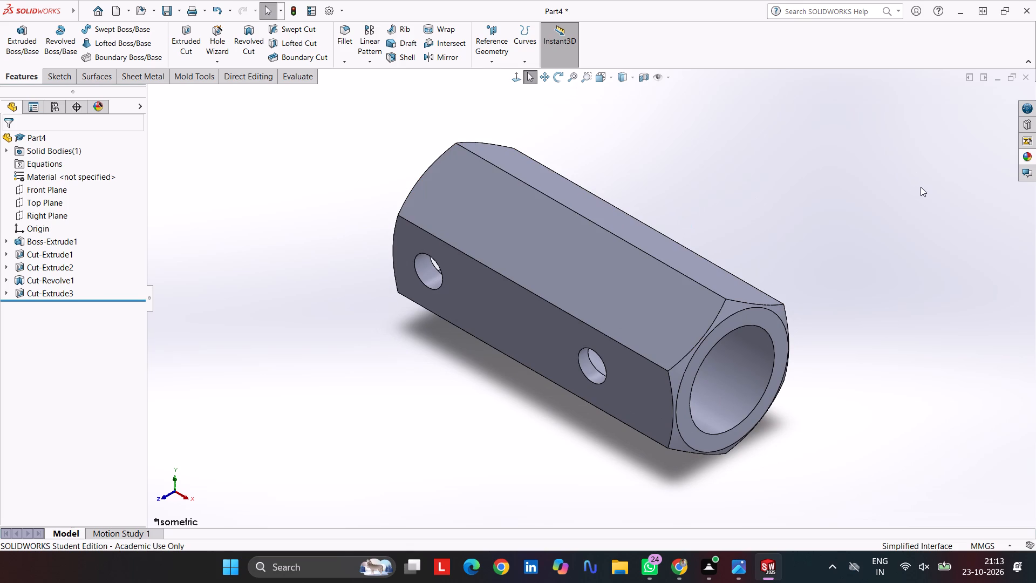
Apply the medium grey standard colour to the hexagonal bar's whole body.
{"action": "right_click", "coordinate": [637, 290]}
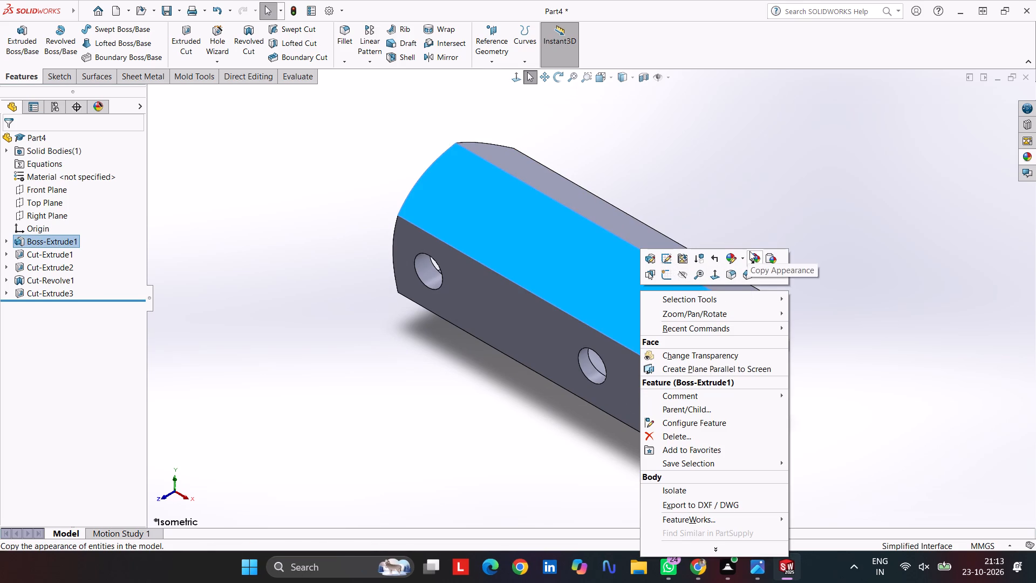
{"action": "left_click", "coordinate": [727, 256]}
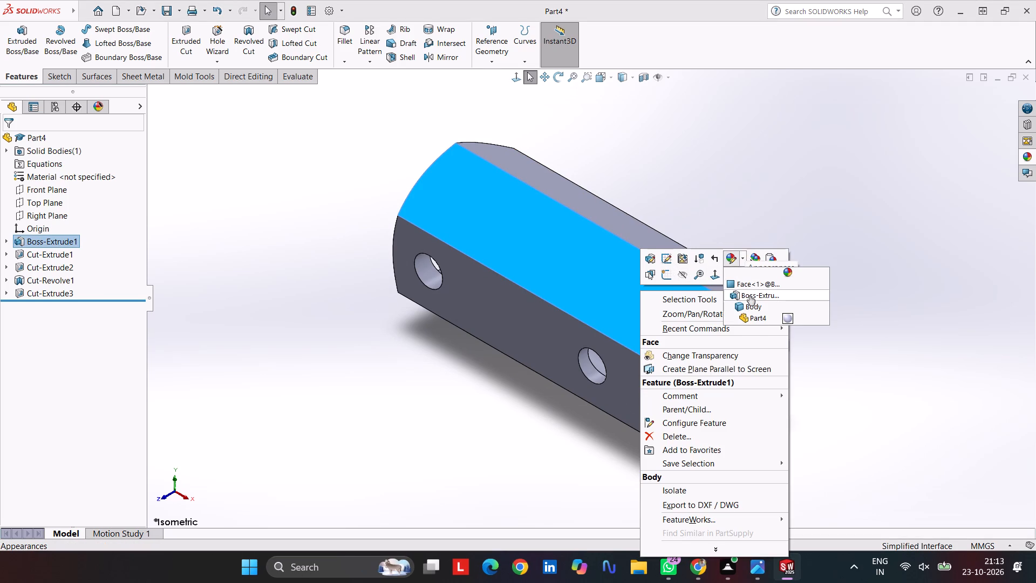
{"action": "left_click", "coordinate": [752, 308]}
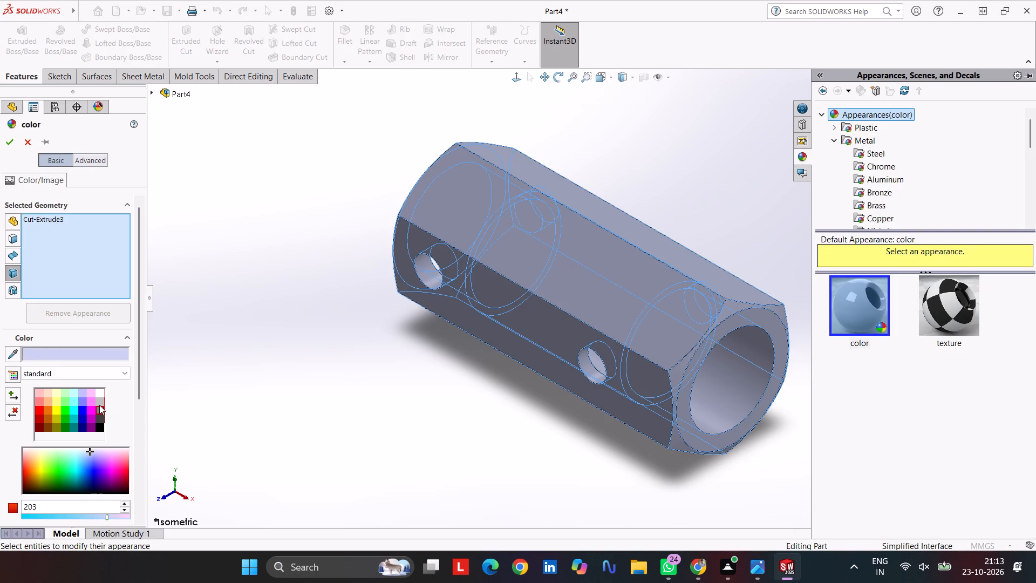
{"action": "left_click", "coordinate": [99, 405]}
{"action": "left_click", "coordinate": [101, 408]}
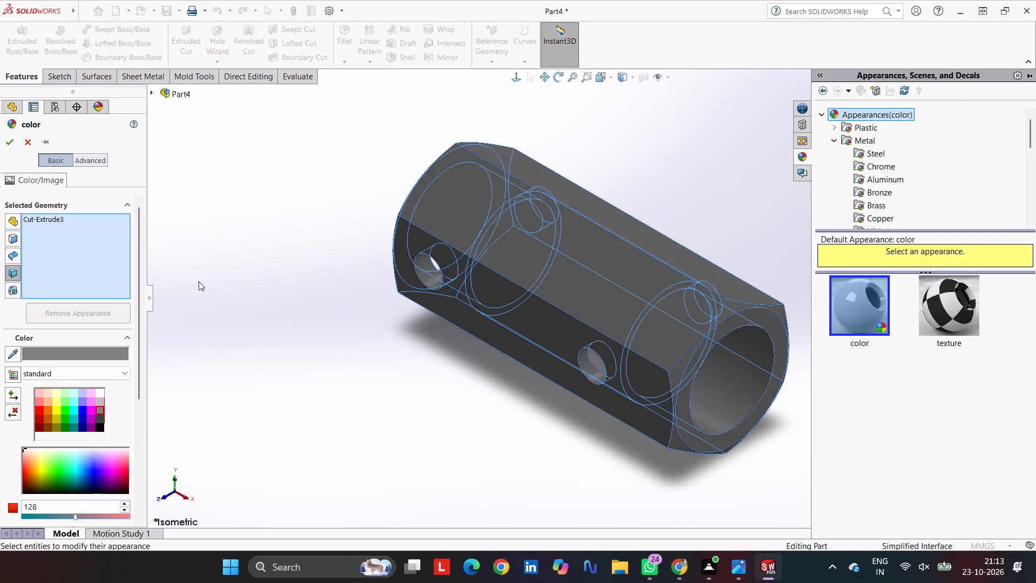
{"action": "left_click", "coordinate": [17, 141]}
{"action": "left_click", "coordinate": [13, 141]}
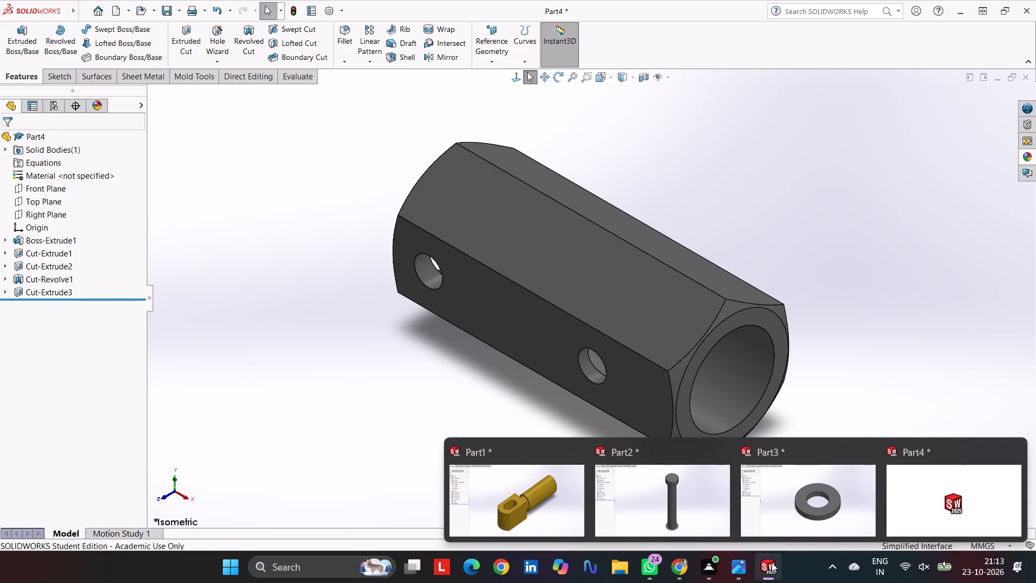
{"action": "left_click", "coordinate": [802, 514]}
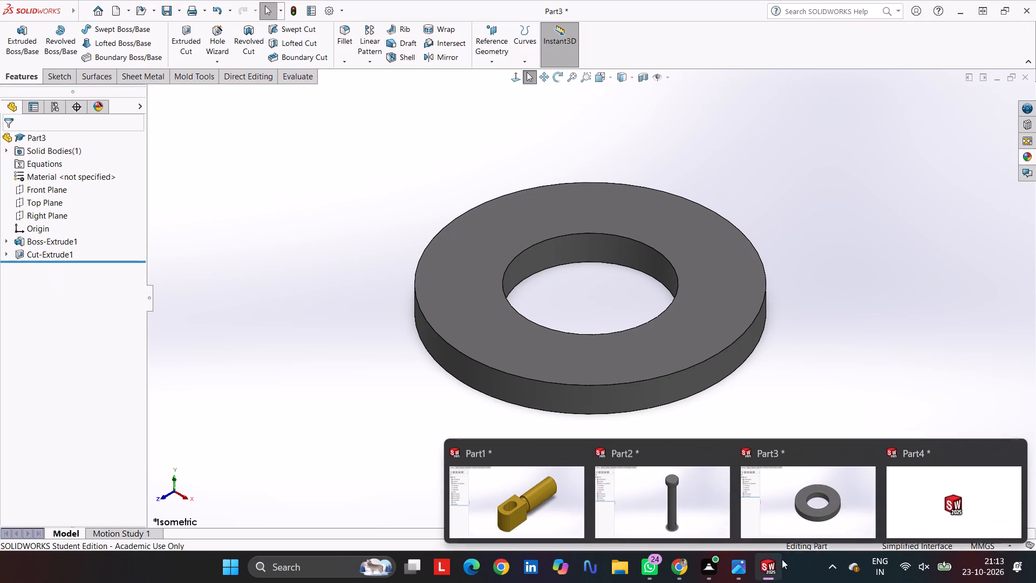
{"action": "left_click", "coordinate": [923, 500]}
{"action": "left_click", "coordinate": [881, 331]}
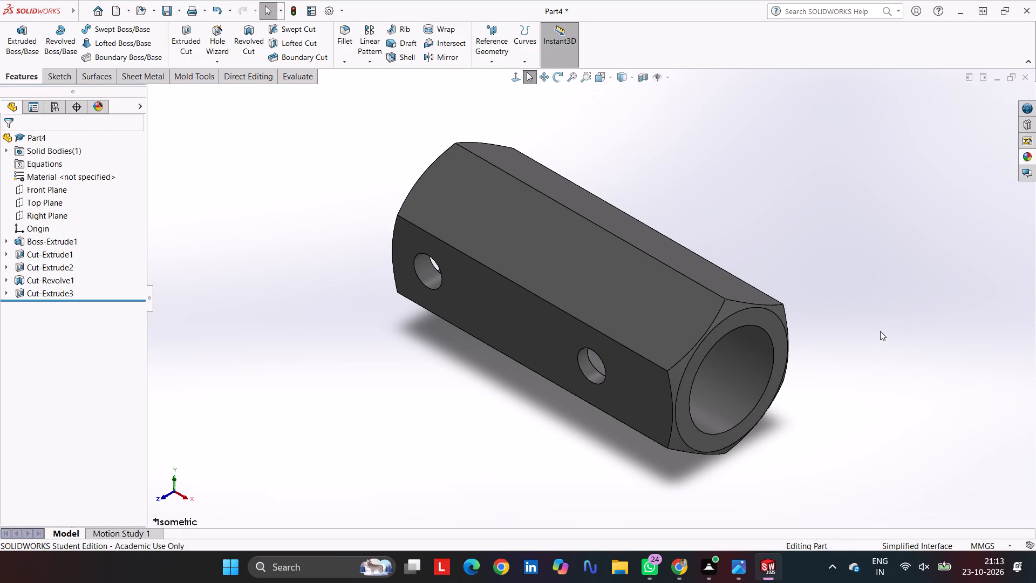
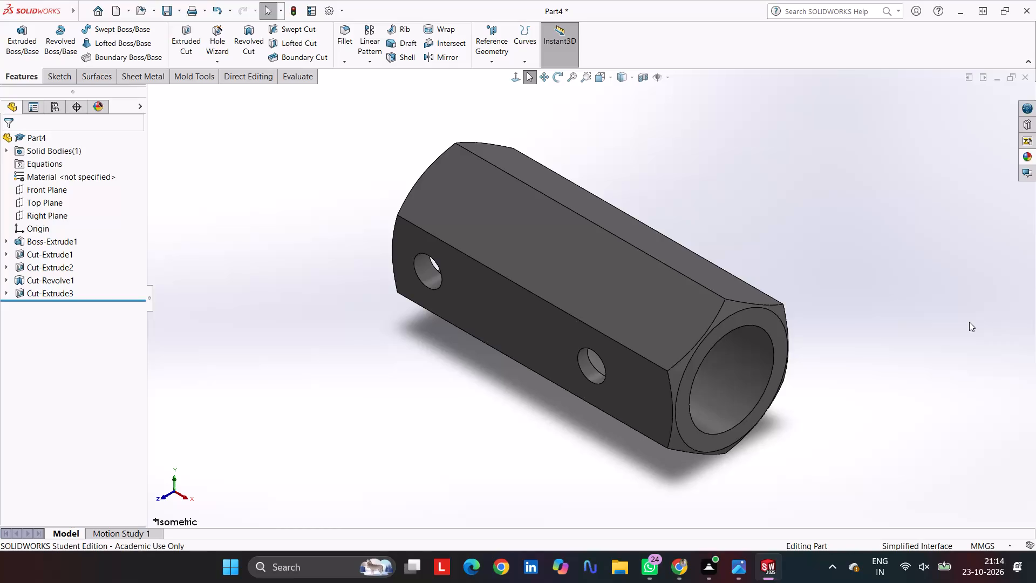
Create a new part document.
{"action": "left_click", "coordinate": [874, 413]}
{"action": "key", "text": "ctrl+n"}
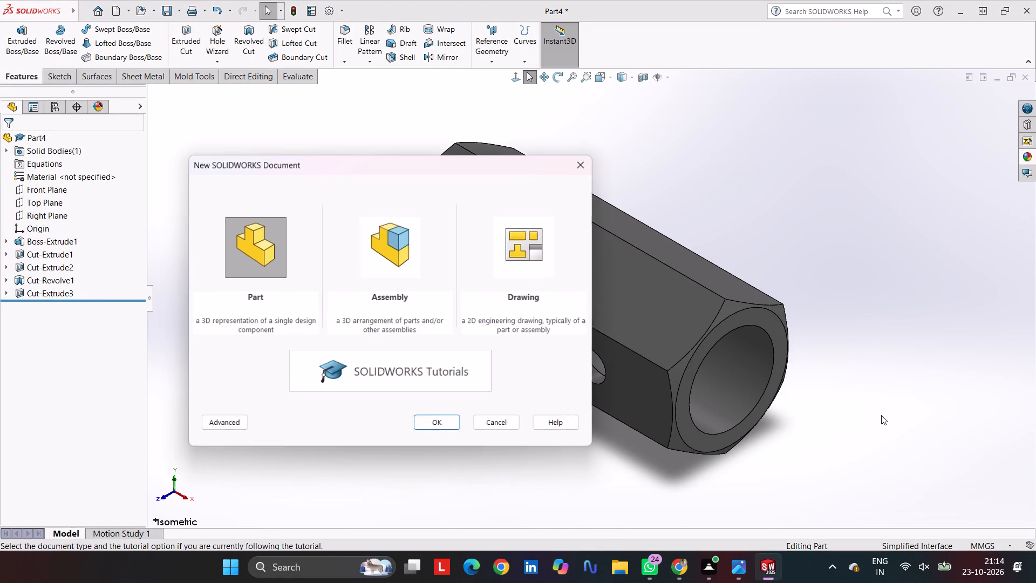
{"action": "left_click", "coordinate": [439, 429]}
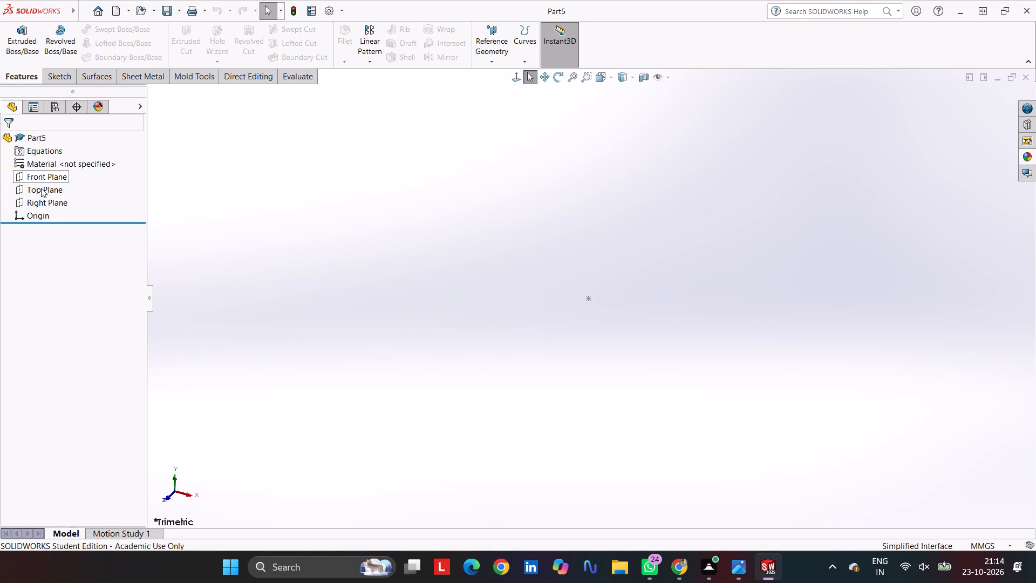
Sketch a 30 mm diameter circle centred on the origin on the Right Plane.
{"action": "left_click", "coordinate": [46, 203]}
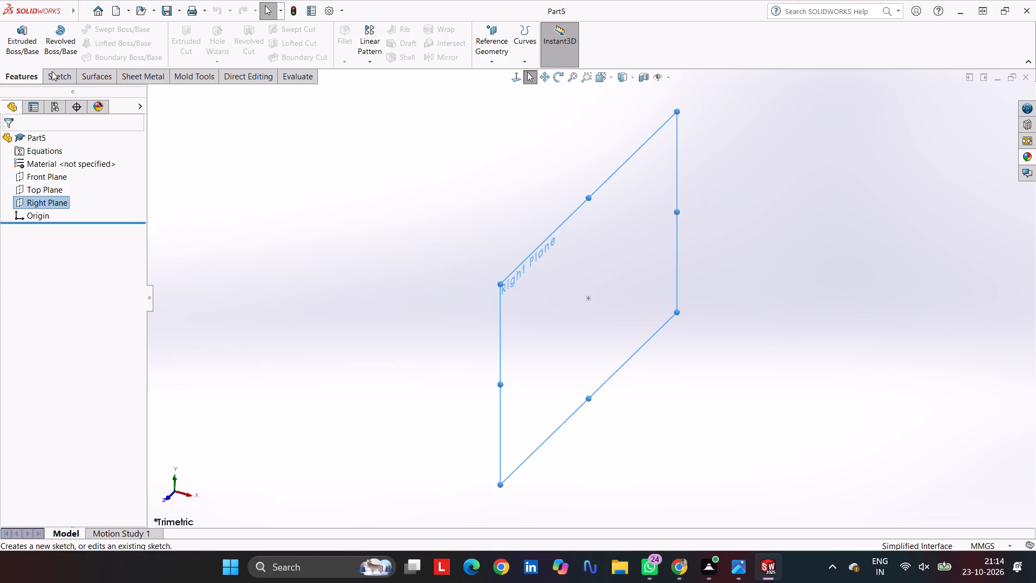
{"action": "left_click", "coordinate": [53, 82]}
{"action": "left_click", "coordinate": [26, 37]}
{"action": "left_click", "coordinate": [103, 35]}
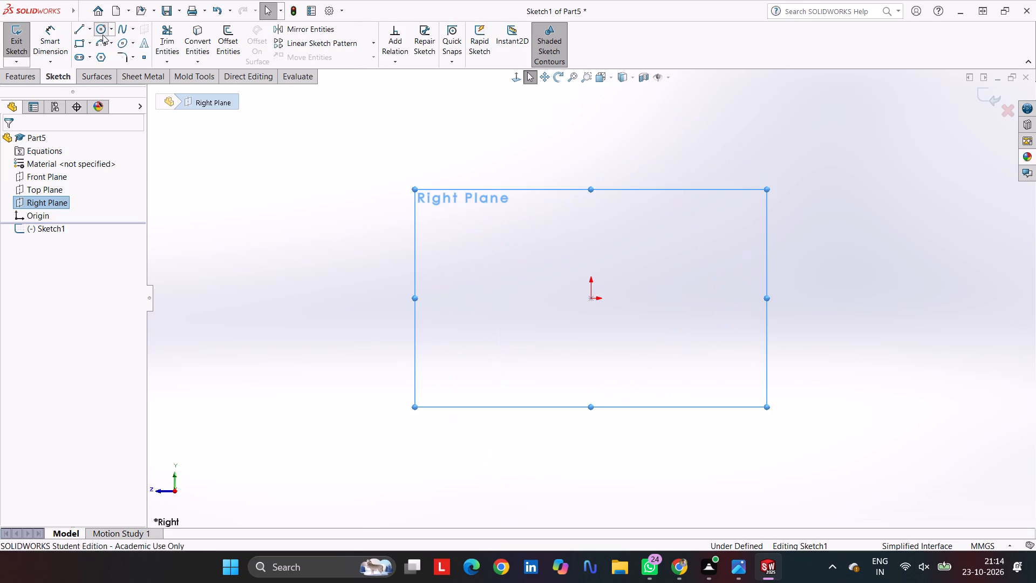
{"action": "left_click", "coordinate": [591, 299]}
{"action": "left_click", "coordinate": [546, 314]}
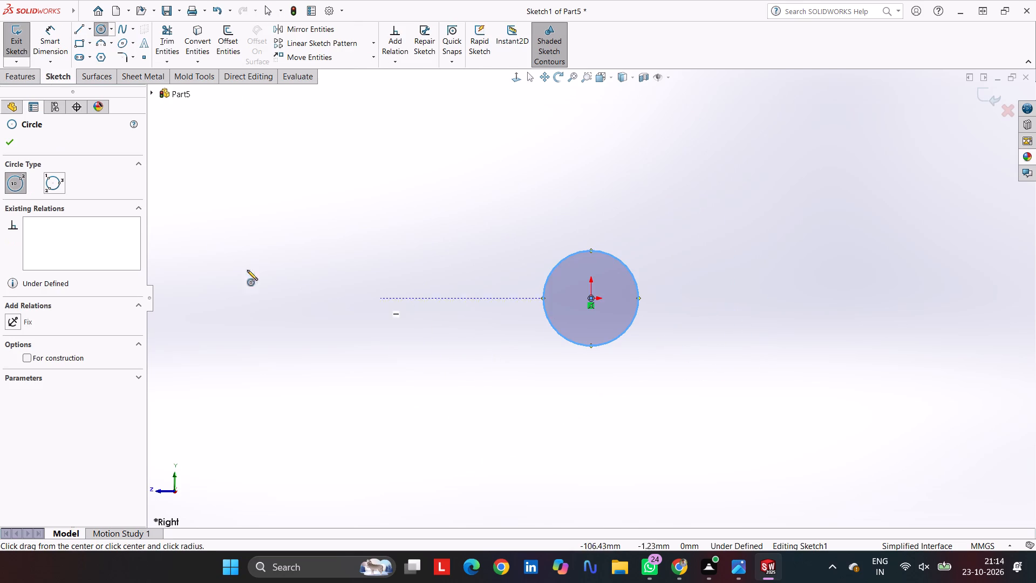
{"action": "left_click", "coordinate": [59, 29]}
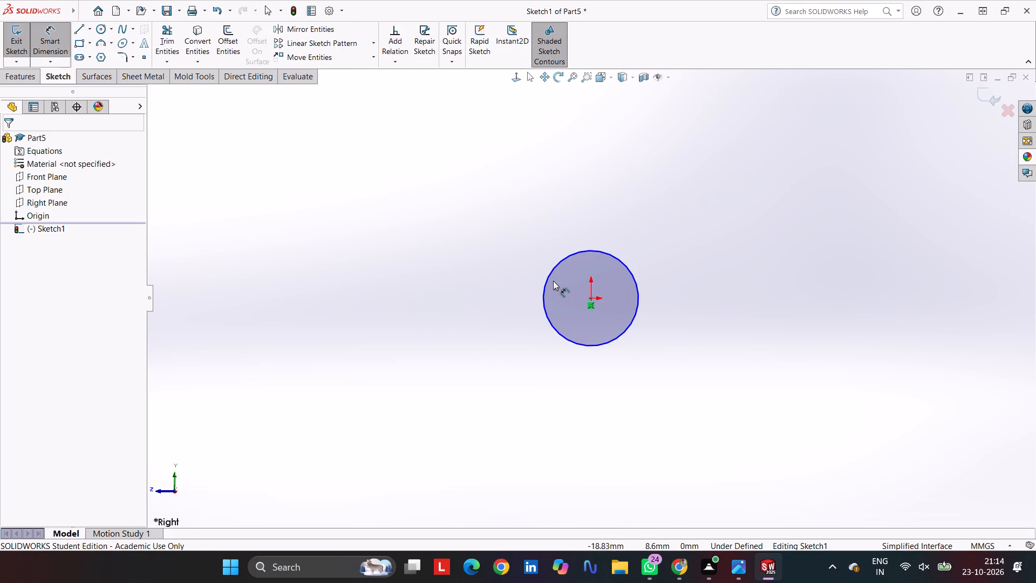
{"action": "left_click", "coordinate": [549, 275]}
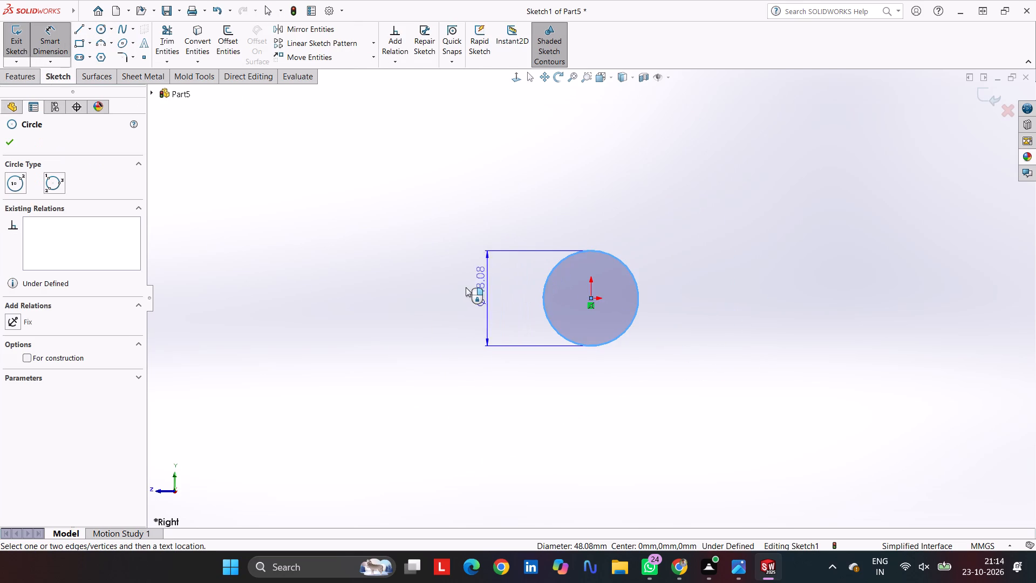
{"action": "left_click", "coordinate": [460, 283]}
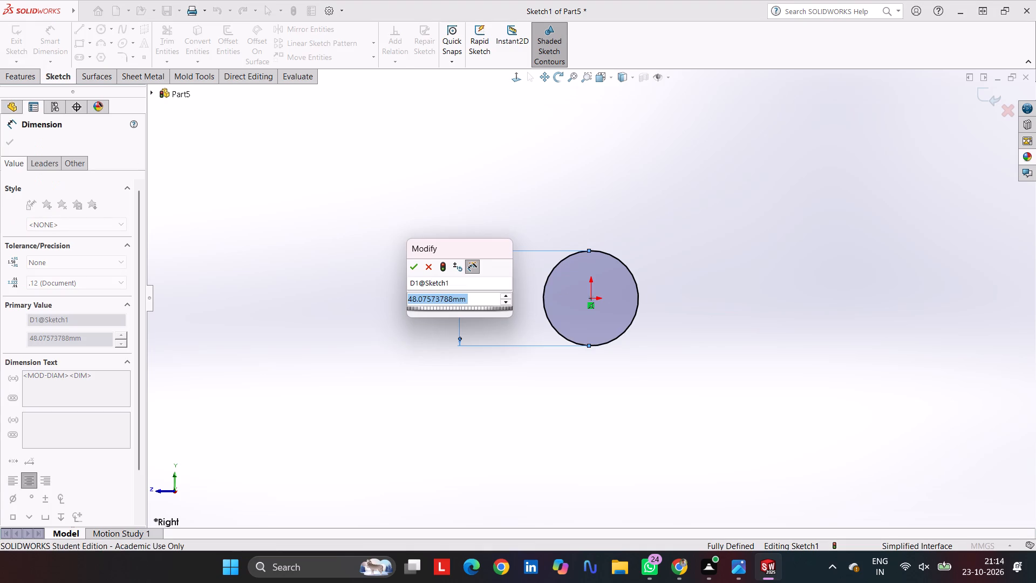
{"action": "type", "text": "30"}
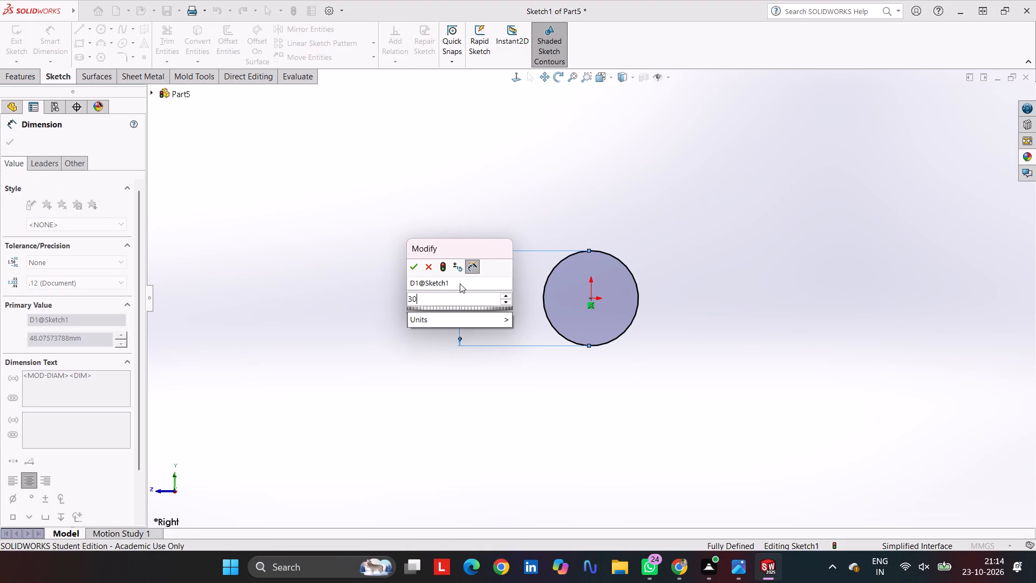
{"action": "key", "text": "Return"}
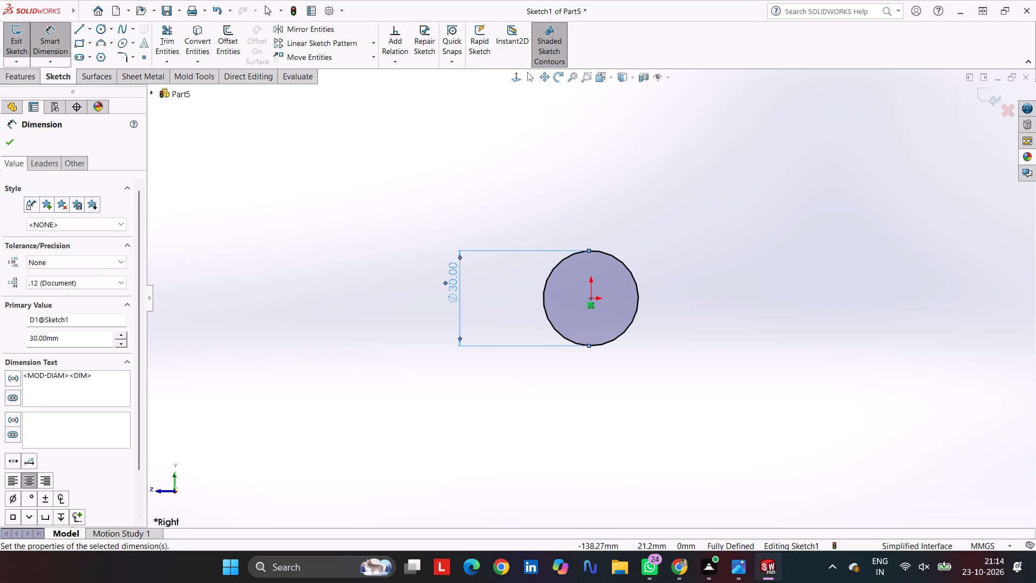
{"action": "left_click", "coordinate": [6, 141]}
Extrude the 30 mm circle as a Blind boss 34 mm deep in the reversed direction.
{"action": "left_click", "coordinate": [22, 82]}
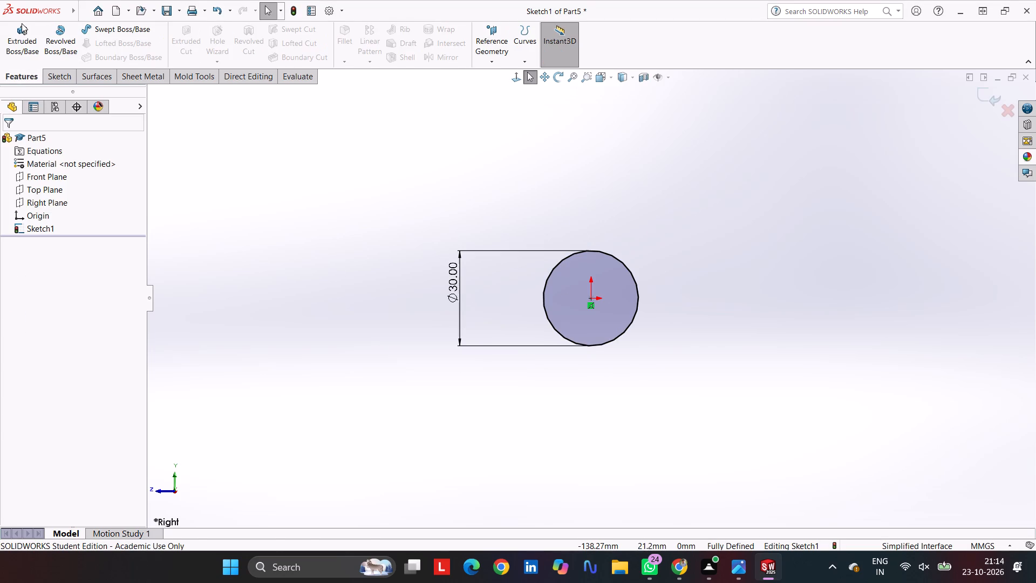
{"action": "left_click", "coordinate": [22, 23]}
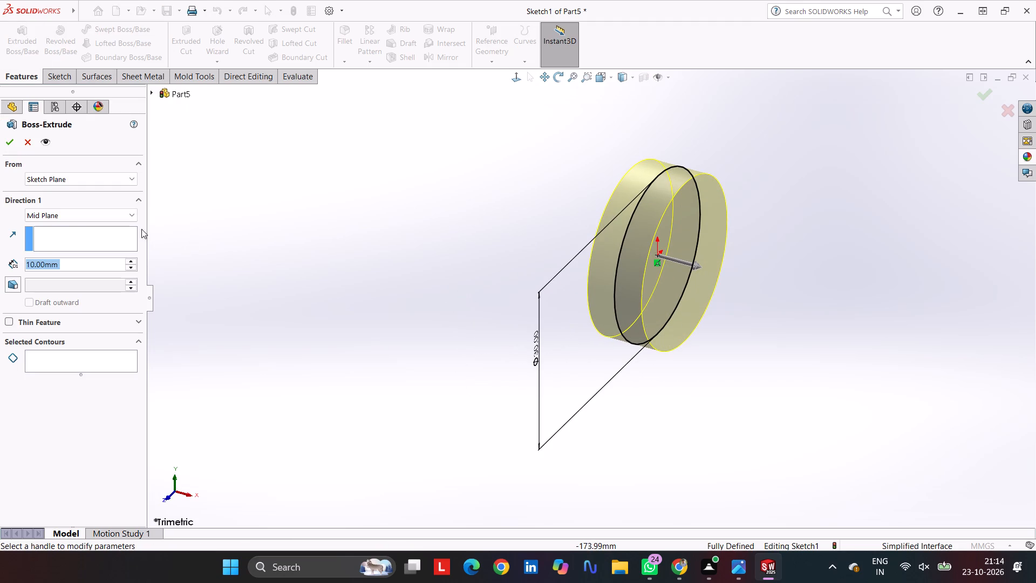
{"action": "left_click", "coordinate": [133, 214]}
{"action": "left_click", "coordinate": [94, 223]}
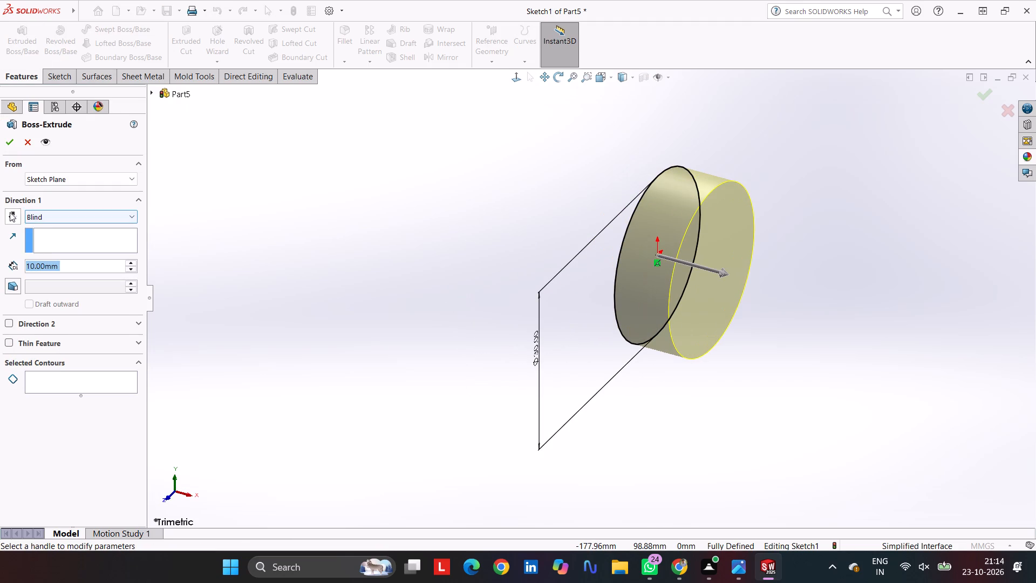
{"action": "left_click", "coordinate": [10, 212]}
{"action": "left_click", "coordinate": [78, 266]}
{"action": "left_click_drag", "start_coordinate": [78, 266], "coordinate": [30, 277]}
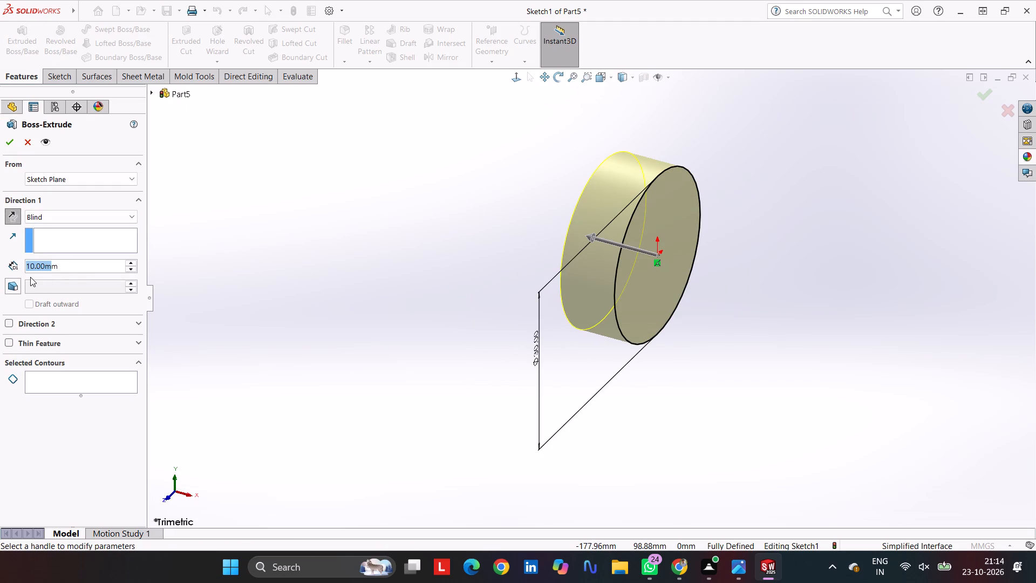
{"action": "left_click_drag", "start_coordinate": [30, 277], "coordinate": [174, 252]}
{"action": "type", "text": "34"}
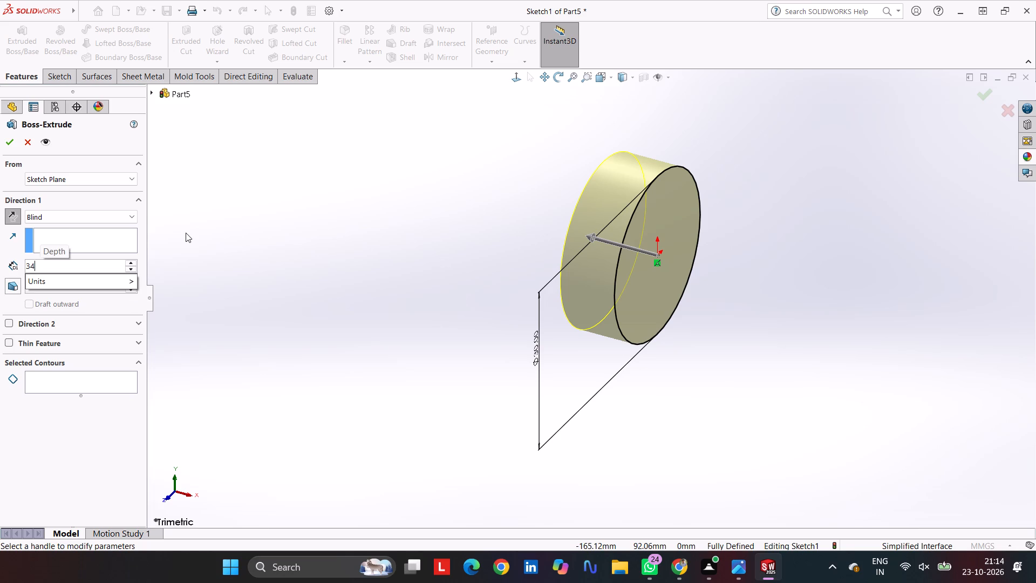
{"action": "key", "text": "Return"}
{"action": "key", "text": "Return"}
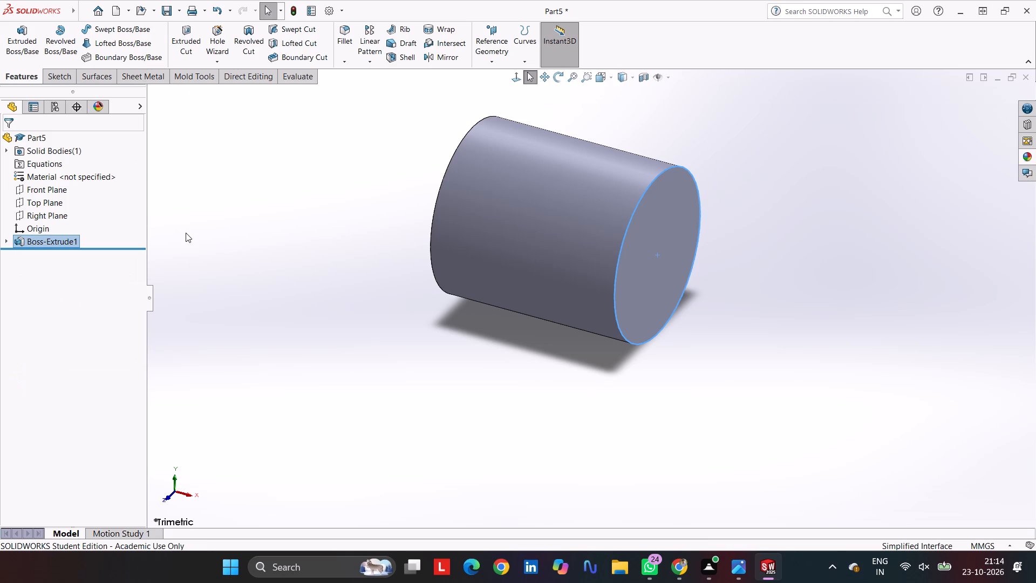
{"action": "left_click", "coordinate": [862, 331]}
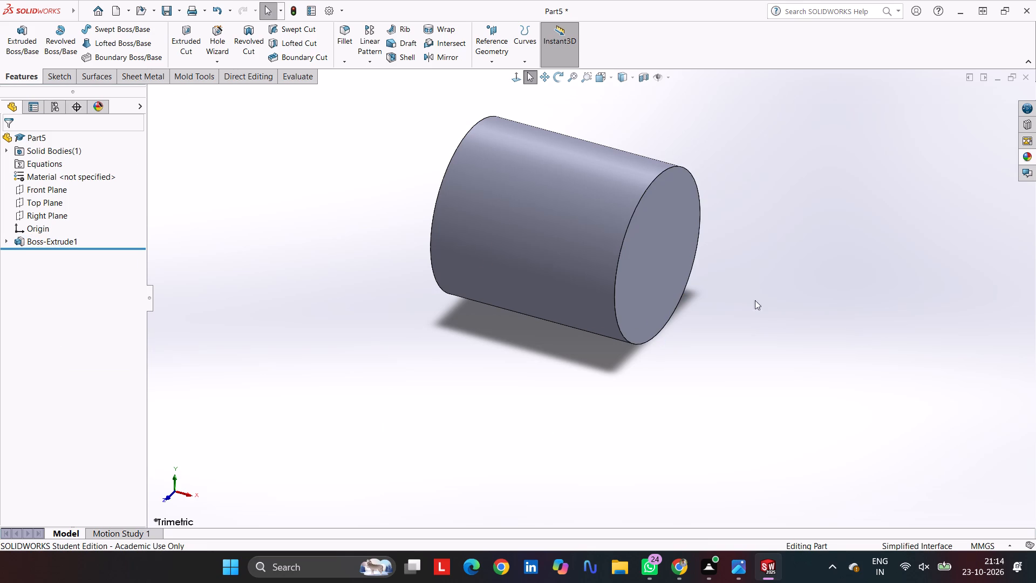
Sketch a 26 mm diameter circle centred on the origin on the cylinder's end face at the Right Plane.
{"action": "left_click", "coordinate": [678, 264]}
{"action": "left_click", "coordinate": [725, 234]}
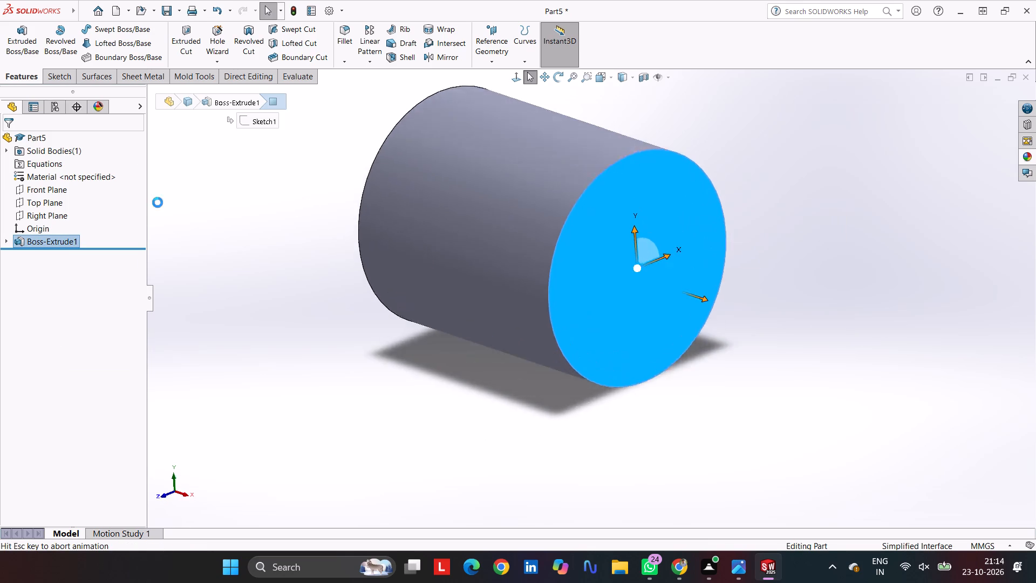
{"action": "left_click", "coordinate": [102, 33]}
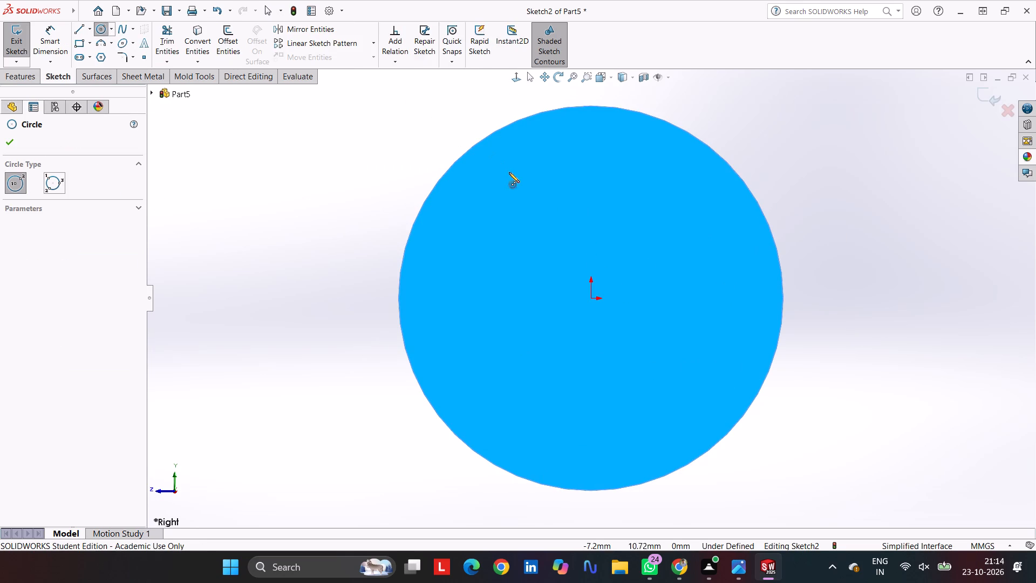
{"action": "left_click", "coordinate": [590, 298]}
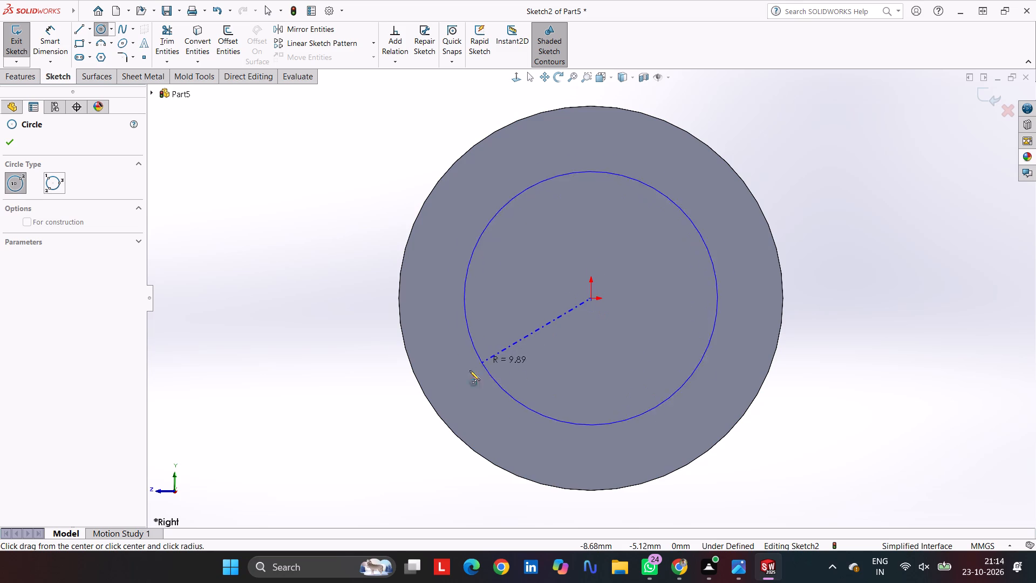
{"action": "left_click", "coordinate": [459, 375]}
{"action": "left_click", "coordinate": [47, 31]}
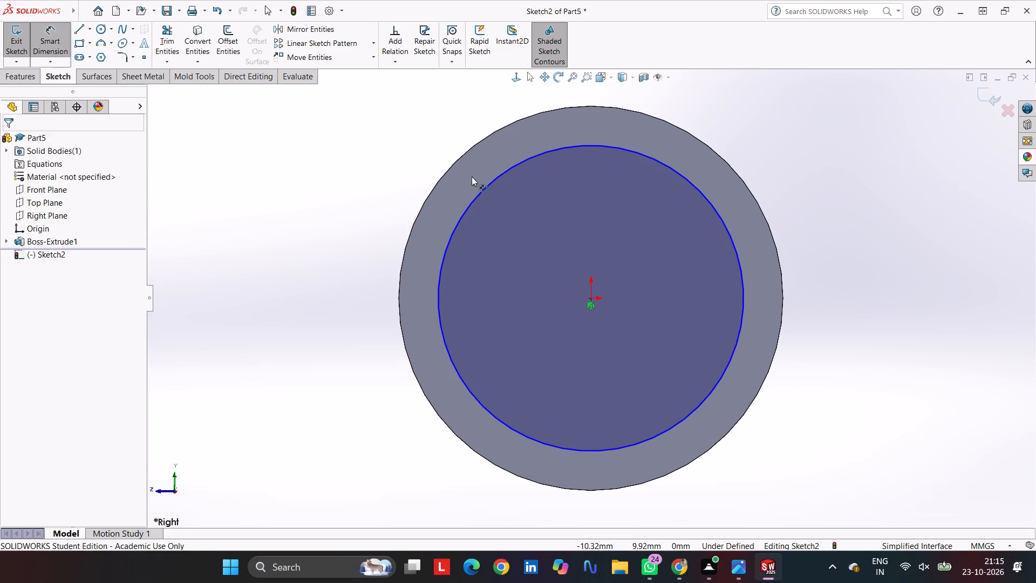
{"action": "left_click", "coordinate": [483, 192]}
{"action": "left_click", "coordinate": [263, 244]}
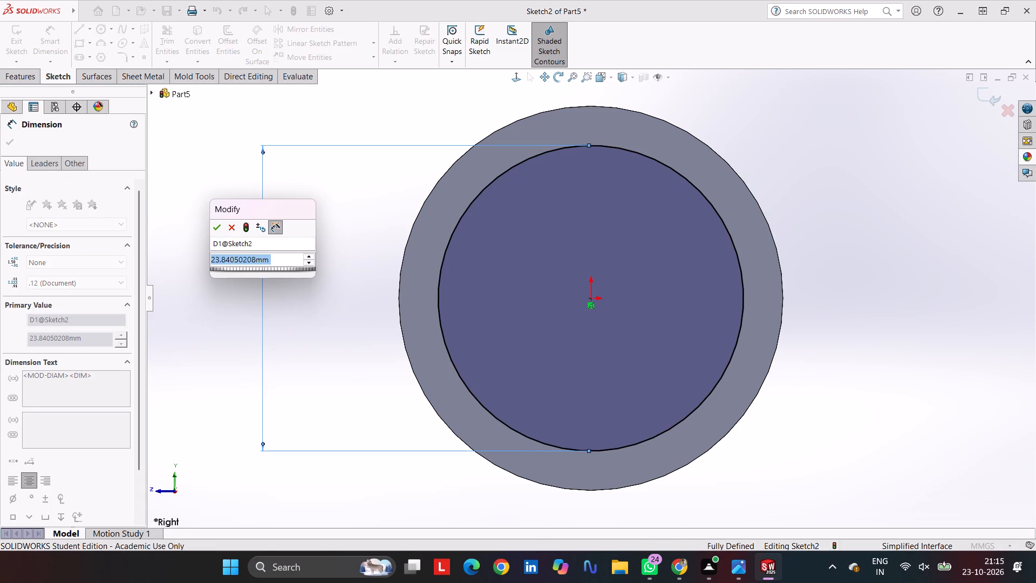
{"action": "type", "text": "26"}
{"action": "key", "text": "Return"}
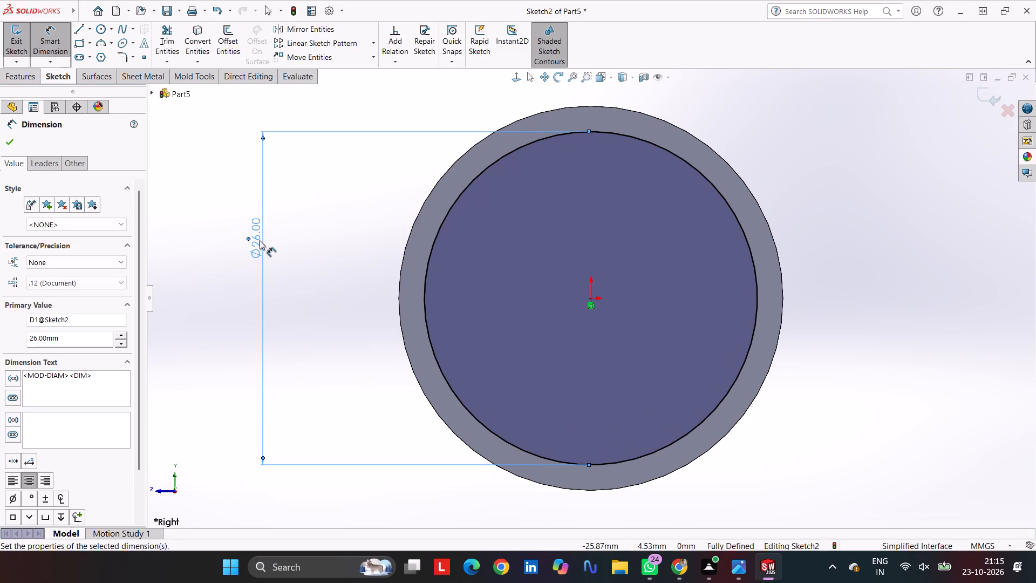
Extrude the 26 mm circle outward from the cylinder's end face as a Blind boss 5 mm deep.
{"action": "left_click", "coordinate": [28, 83]}
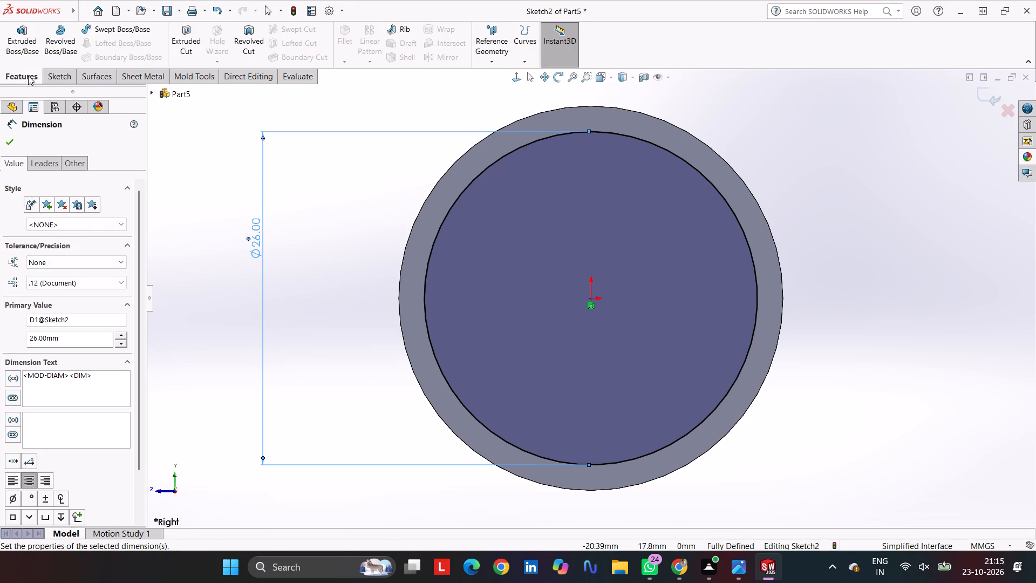
{"action": "left_click", "coordinate": [20, 39]}
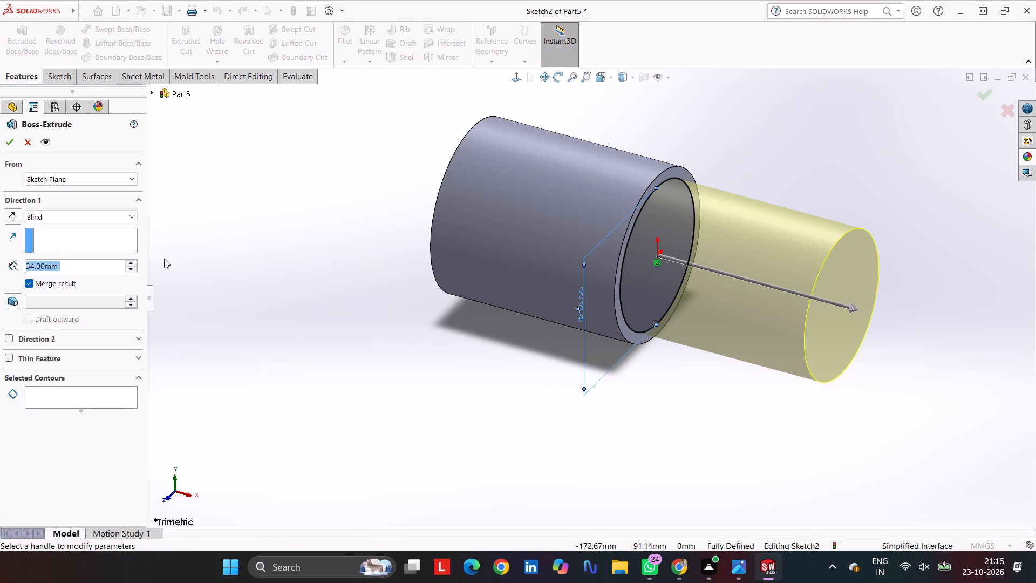
{"action": "key", "text": "5"}
{"action": "key", "text": "Return"}
{"action": "key", "text": "Return"}
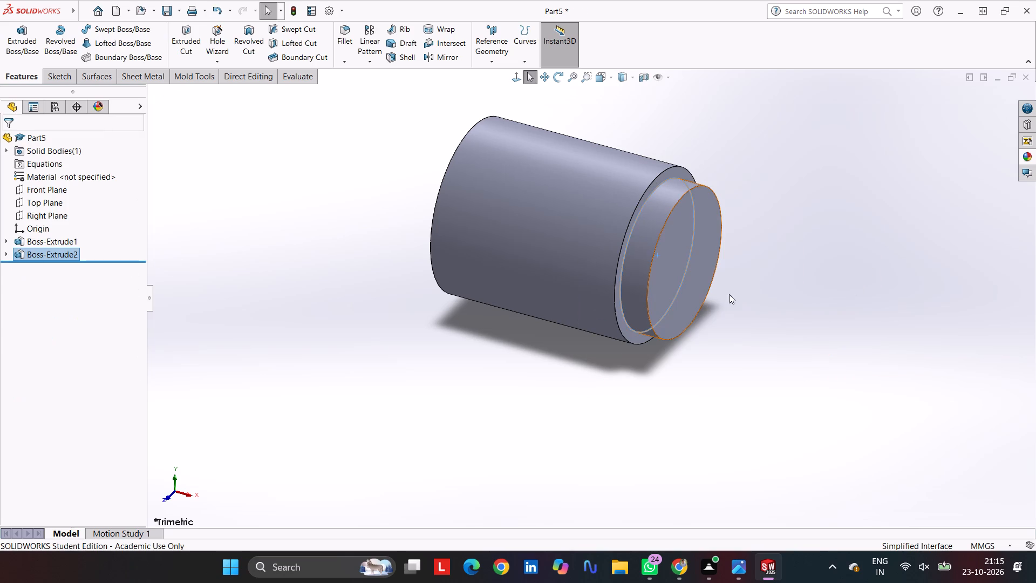
{"action": "left_click", "coordinate": [771, 275]}
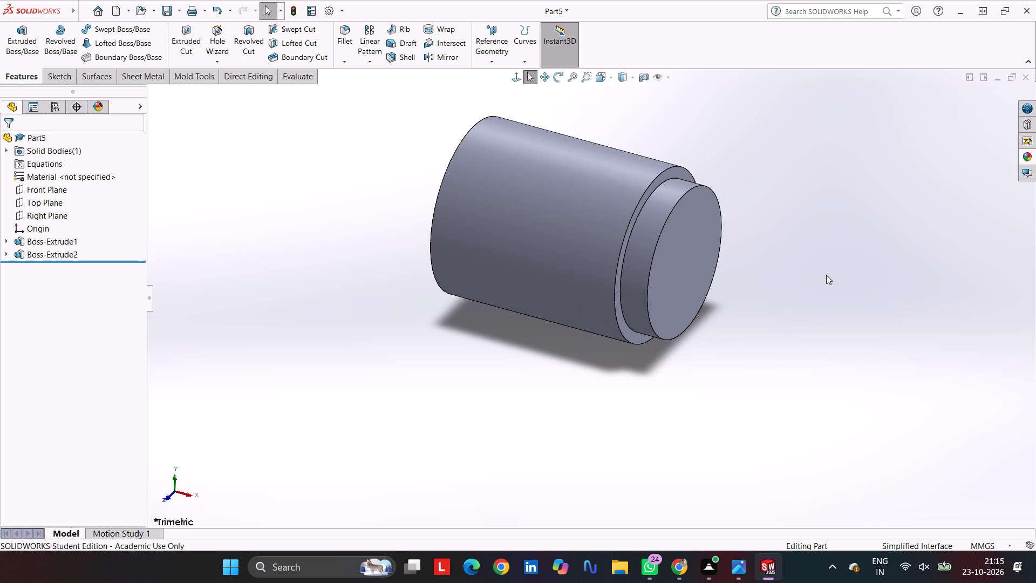
{"action": "left_click", "coordinate": [828, 275]}
Sketch a 56 mm diameter circle centred on the origin on the outer end face of the 26 mm boss.
{"action": "left_click", "coordinate": [696, 251]}
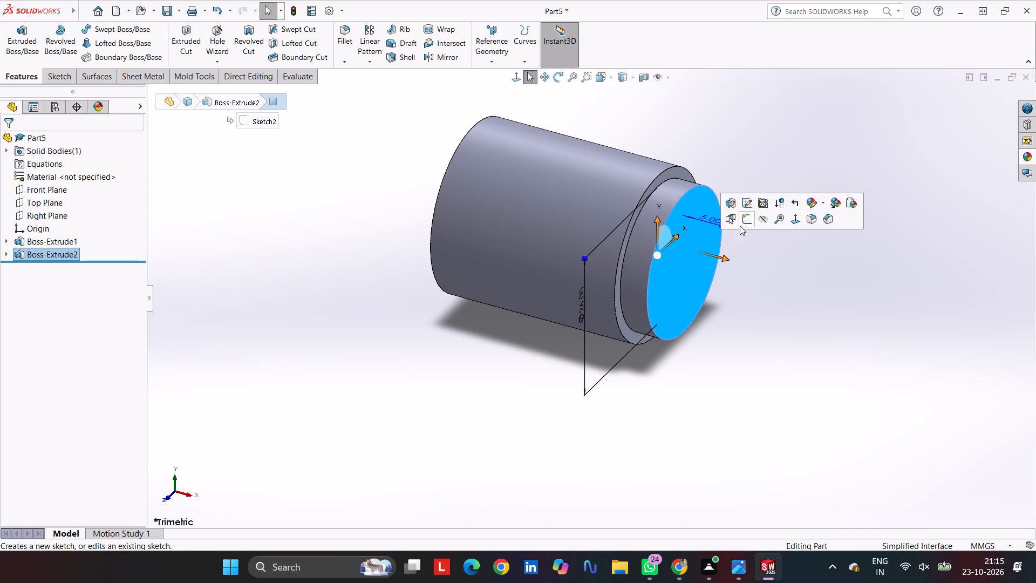
{"action": "left_click", "coordinate": [741, 224]}
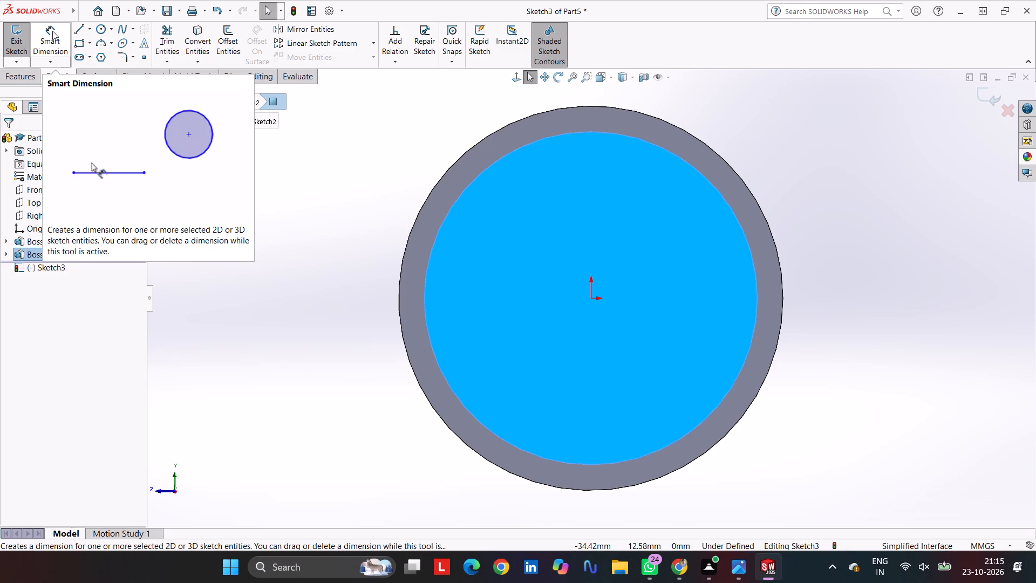
{"action": "left_click", "coordinate": [99, 29]}
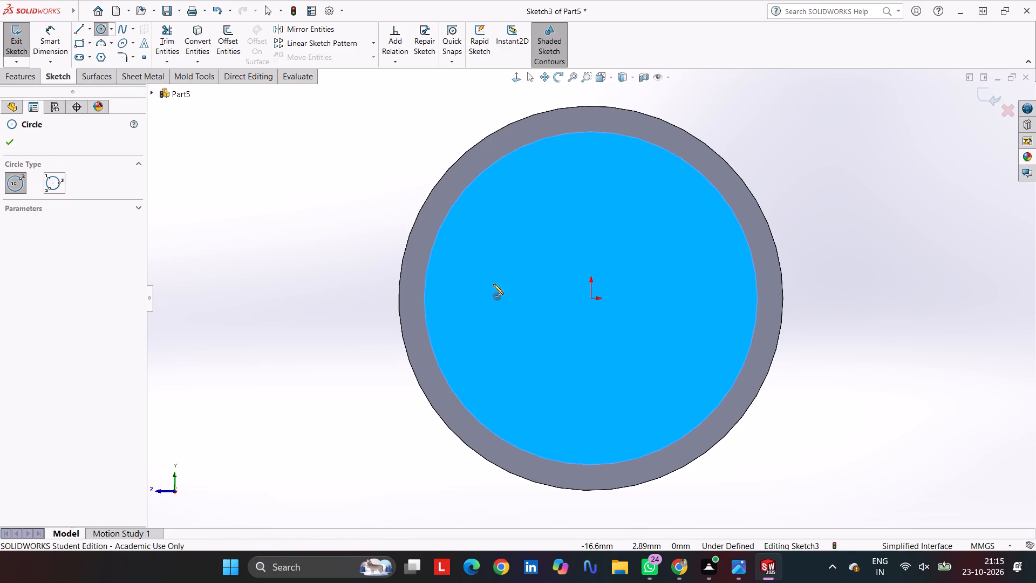
{"action": "left_click", "coordinate": [590, 299]}
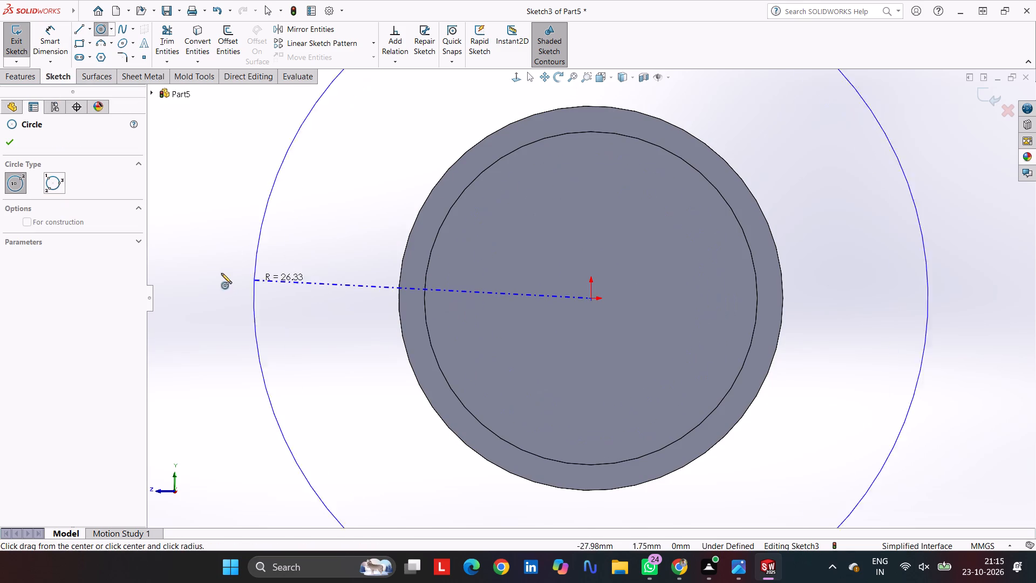
{"action": "left_click", "coordinate": [288, 268]}
{"action": "left_click", "coordinate": [44, 32]}
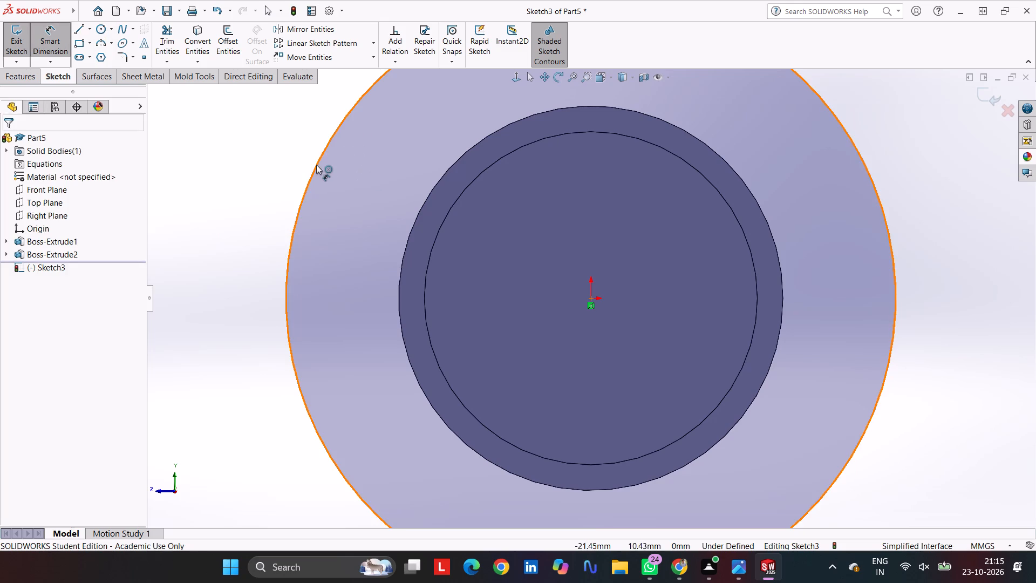
{"action": "left_click", "coordinate": [316, 165]}
{"action": "left_click", "coordinate": [240, 239]}
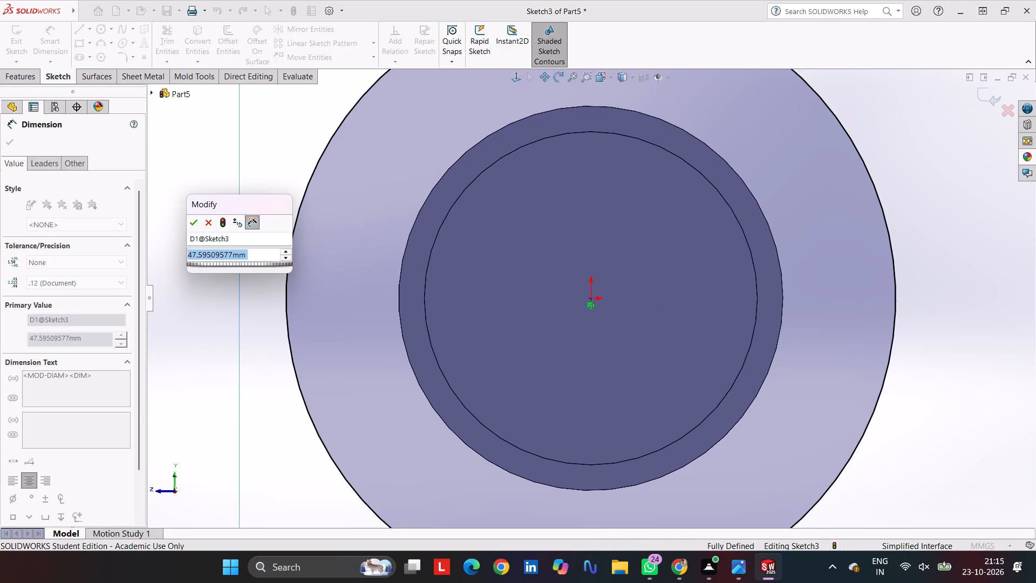
{"action": "type", "text": "56"}
{"action": "key", "text": "Return"}
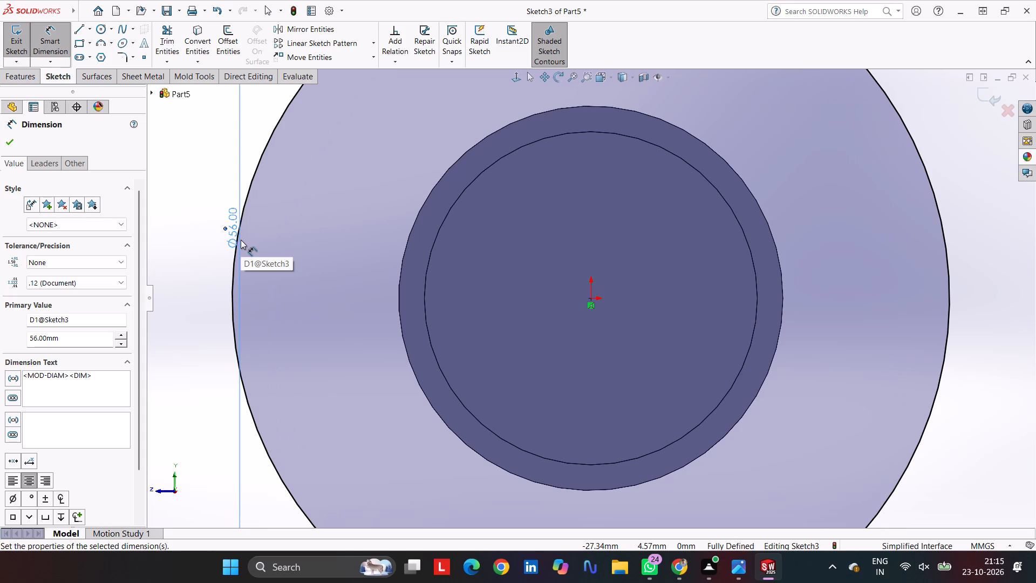
{"action": "key", "text": "Return"}
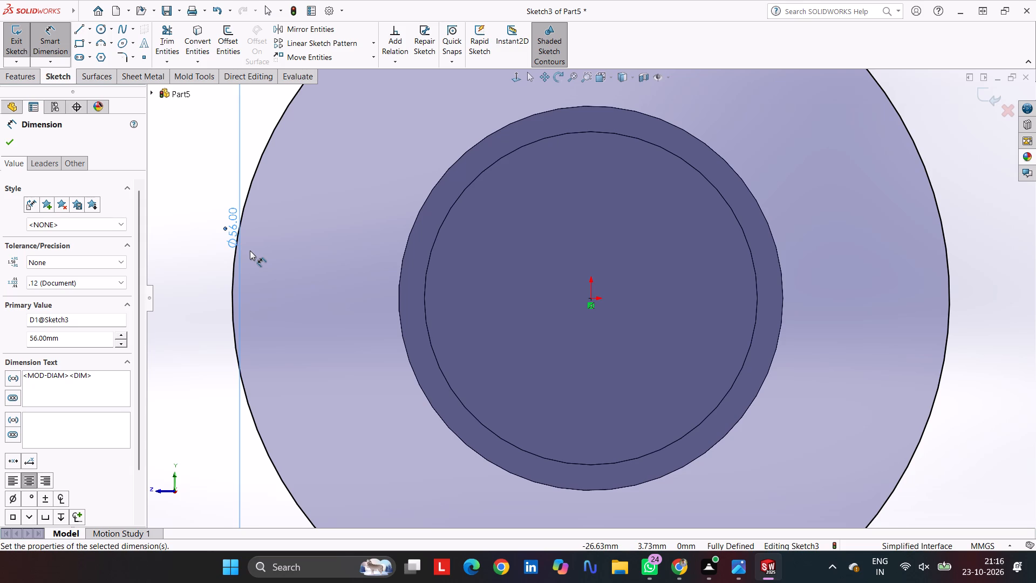
{"action": "scroll", "coordinate": [176, 187], "scroll_direction": "up", "scroll_amount": 4}
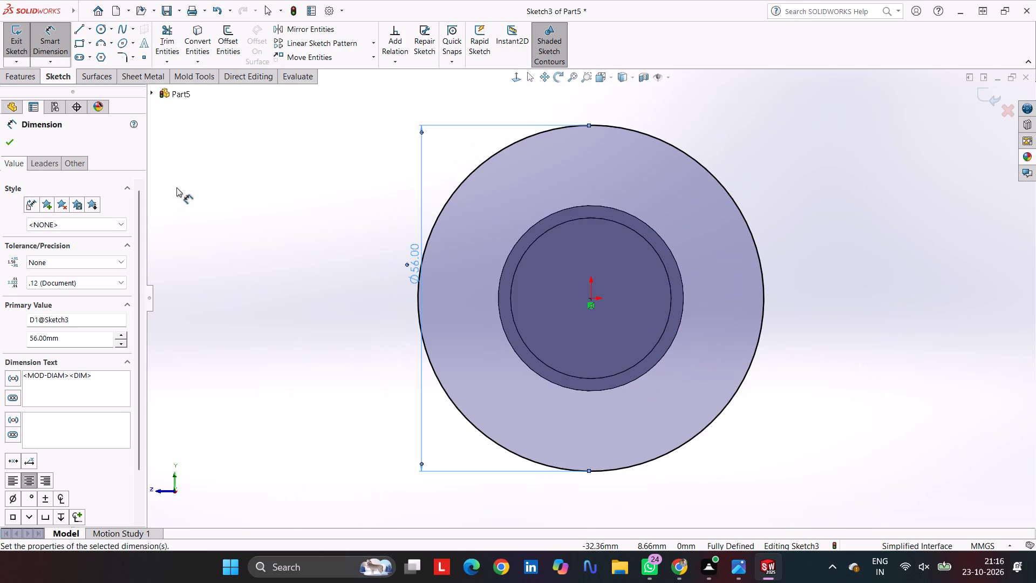
Extrude the 56 mm circle outward from the 26 mm boss's end face as a Blind boss with a depth of 93-39 mm.
{"action": "left_click", "coordinate": [16, 76]}
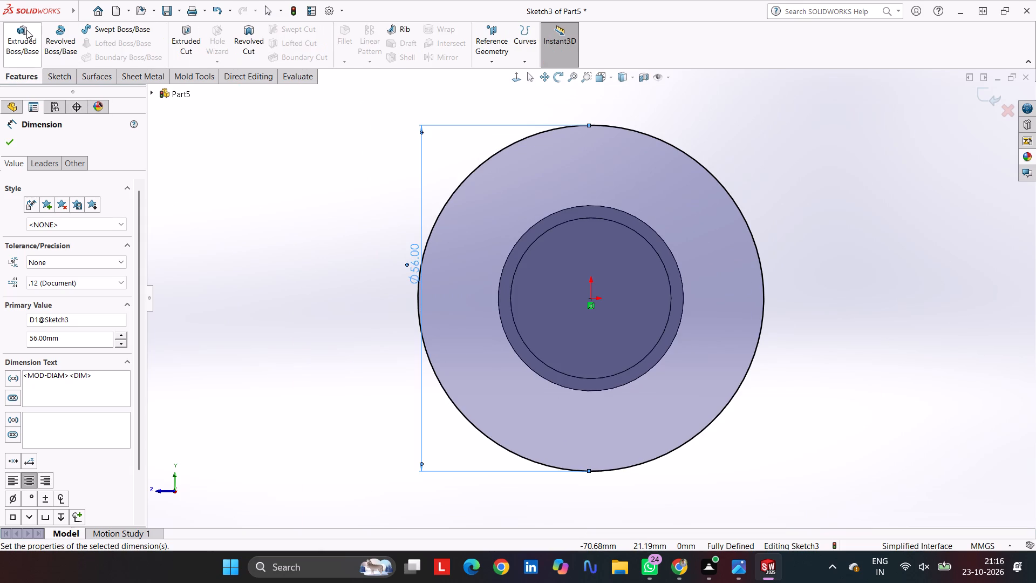
{"action": "left_click", "coordinate": [26, 30]}
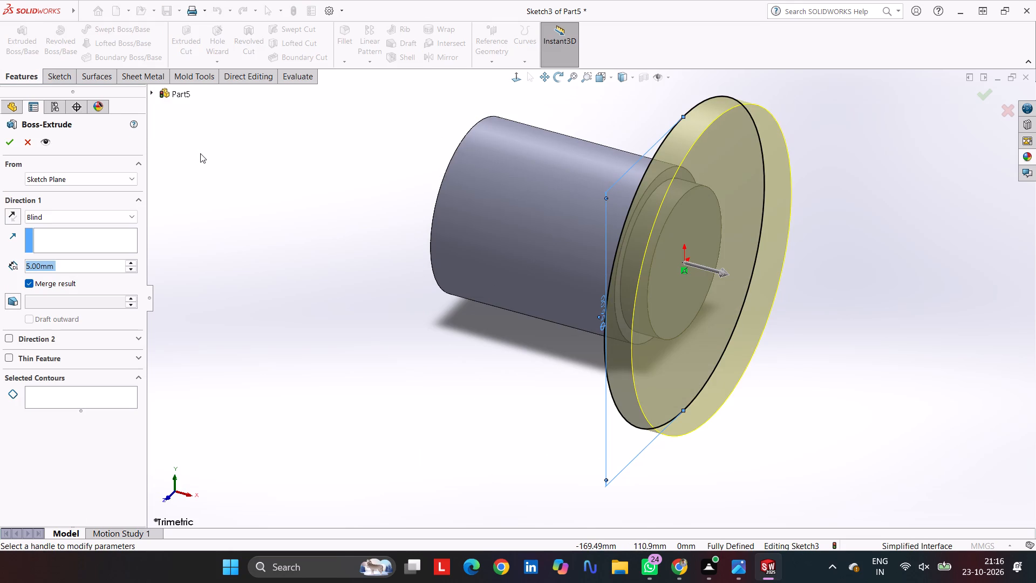
{"action": "middle_click_drag", "start_coordinate": [533, 171], "coordinate": [570, 193]}
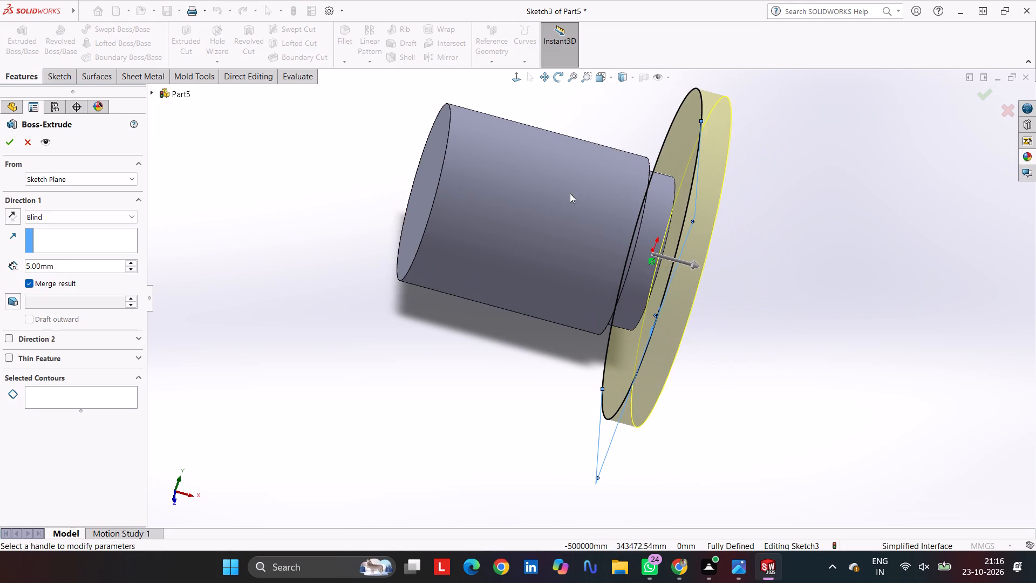
{"action": "left_click", "coordinate": [106, 264]}
{"action": "left_click_drag", "start_coordinate": [106, 264], "coordinate": [0, 265]}
{"action": "type", "text": "93"}
{"action": "key", "text": "minus"}
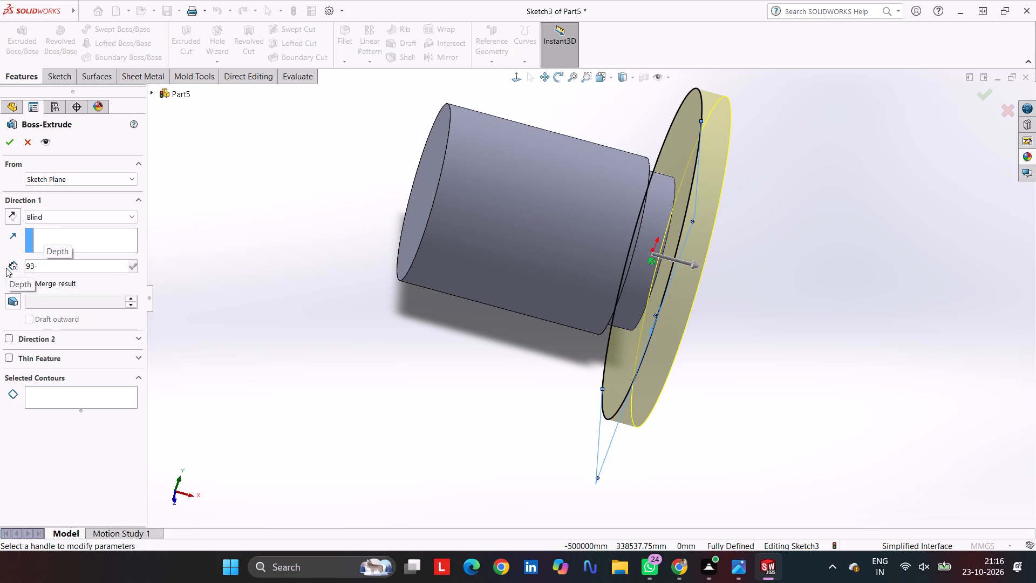
{"action": "type", "text": "39"}
{"action": "key", "text": "Return"}
{"action": "key", "text": "Return"}
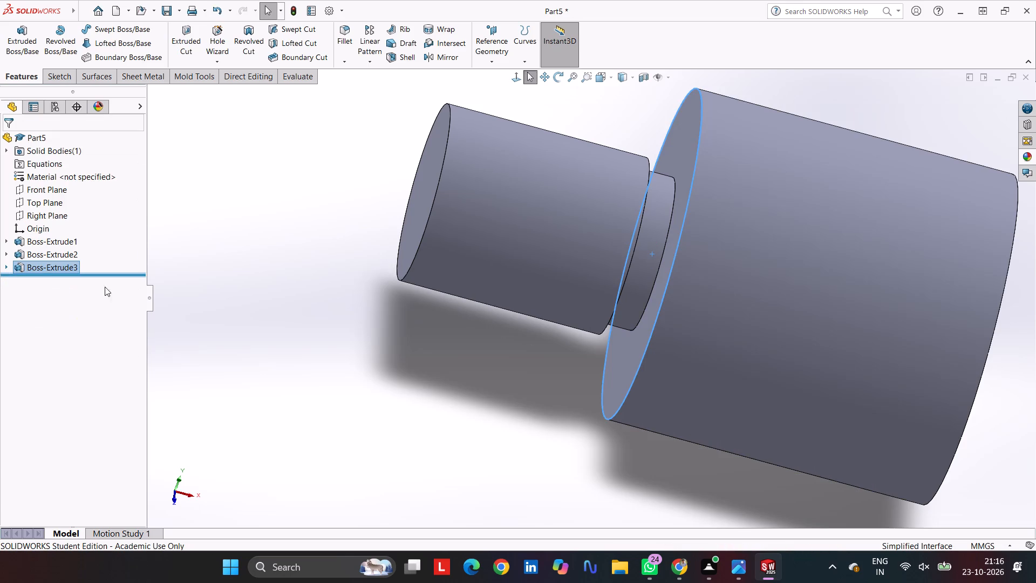
{"action": "left_click", "coordinate": [393, 427]}
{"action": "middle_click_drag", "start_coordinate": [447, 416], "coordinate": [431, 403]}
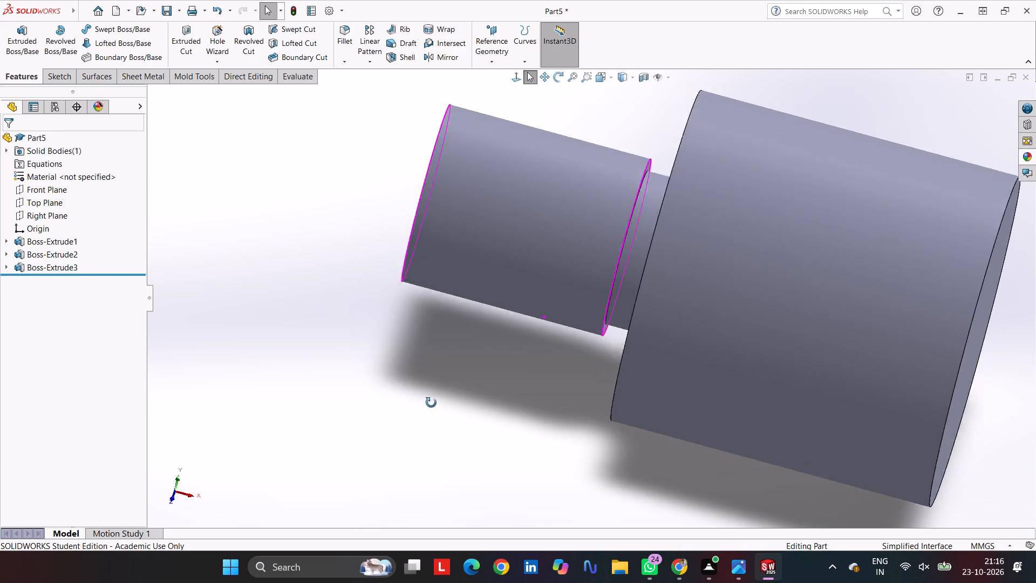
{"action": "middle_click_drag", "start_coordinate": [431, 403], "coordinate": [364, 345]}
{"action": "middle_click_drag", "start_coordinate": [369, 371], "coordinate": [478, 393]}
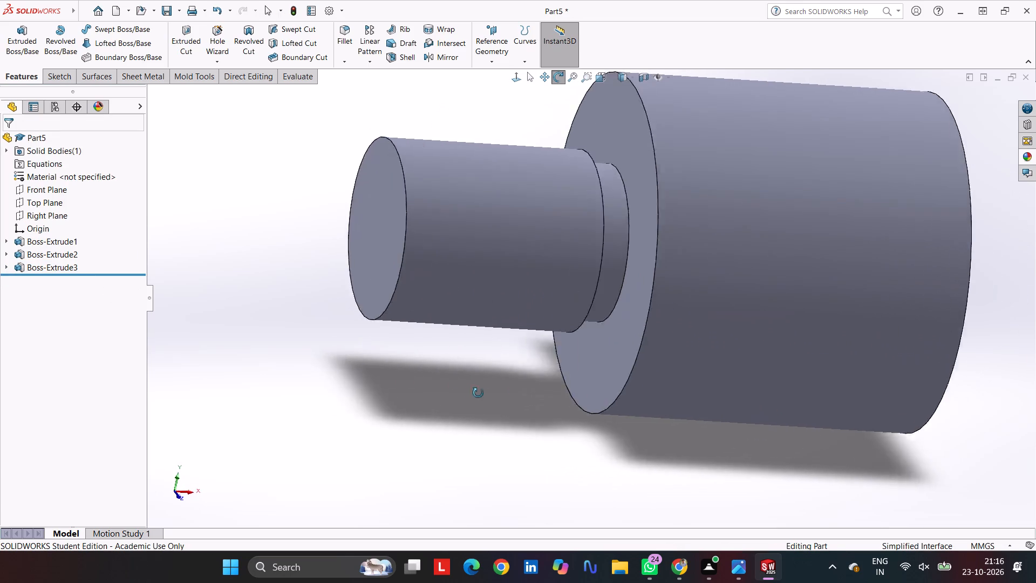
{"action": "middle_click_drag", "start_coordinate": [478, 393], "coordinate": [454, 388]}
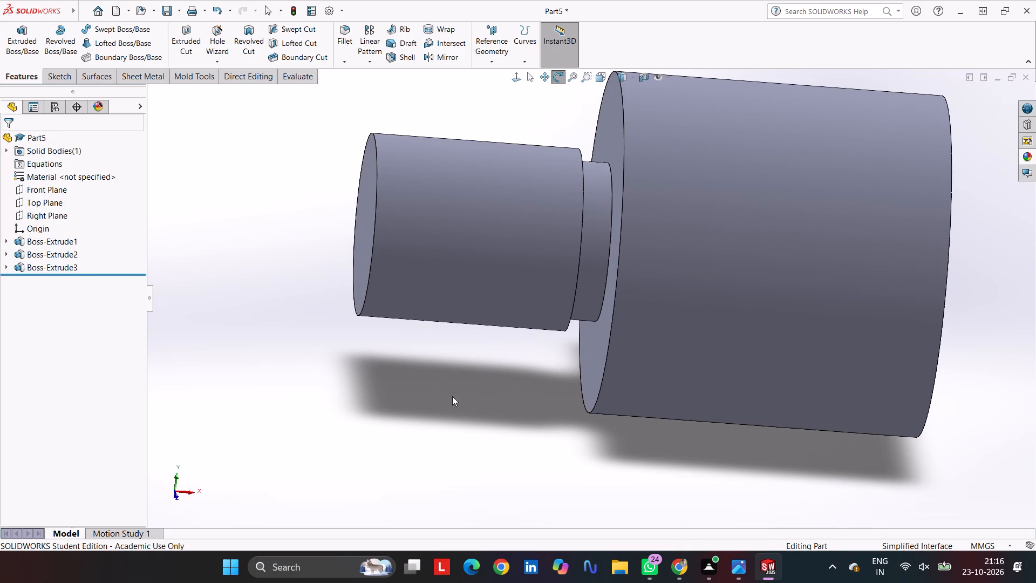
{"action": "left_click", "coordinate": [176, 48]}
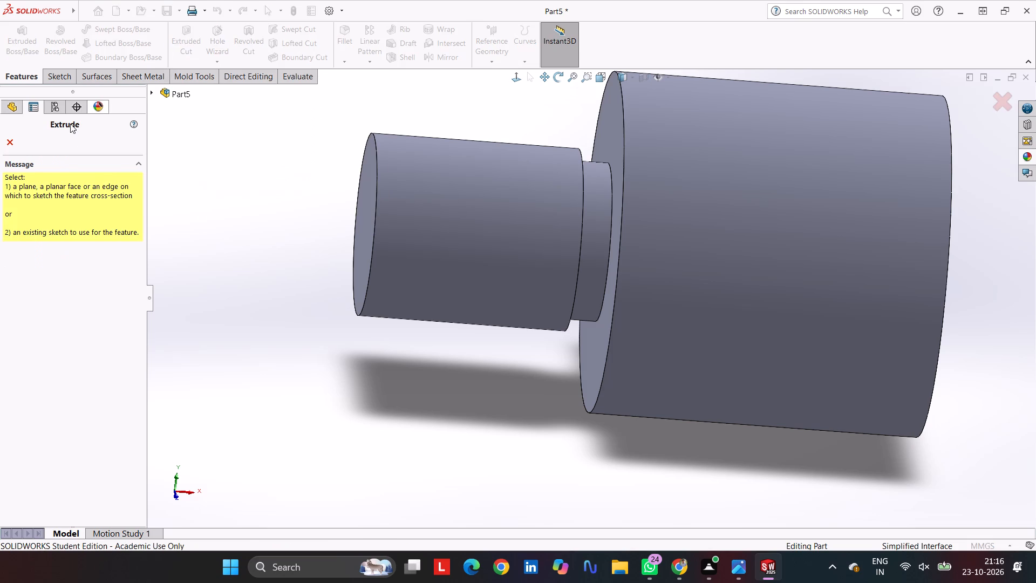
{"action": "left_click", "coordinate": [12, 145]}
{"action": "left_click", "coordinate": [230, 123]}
Chamfer the free end edge of the 30 mm cylinder with a 2 mm distance at 45 degrees.
{"action": "left_click", "coordinate": [348, 59]}
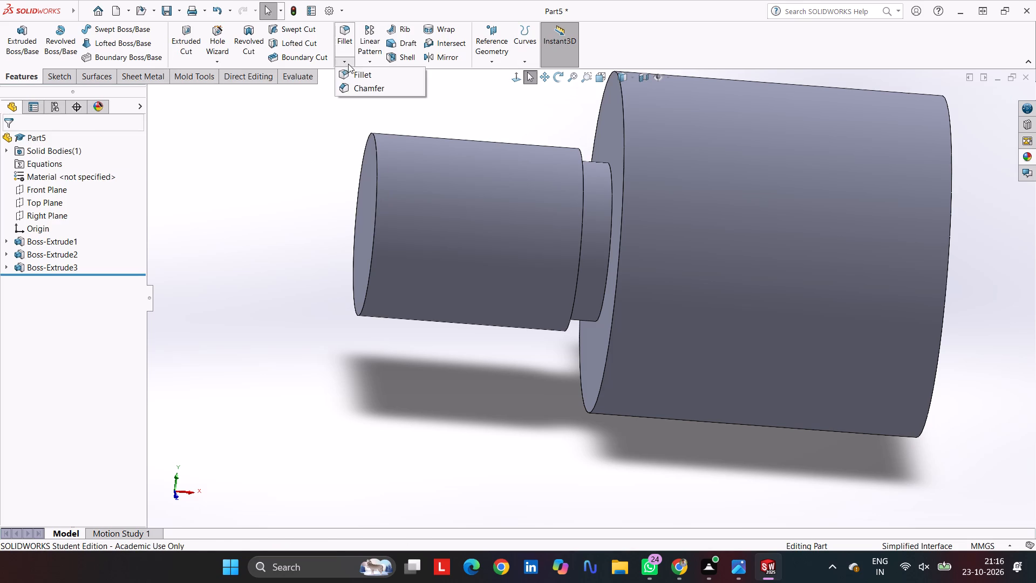
{"action": "left_click", "coordinate": [351, 85]}
{"action": "left_click", "coordinate": [376, 162]}
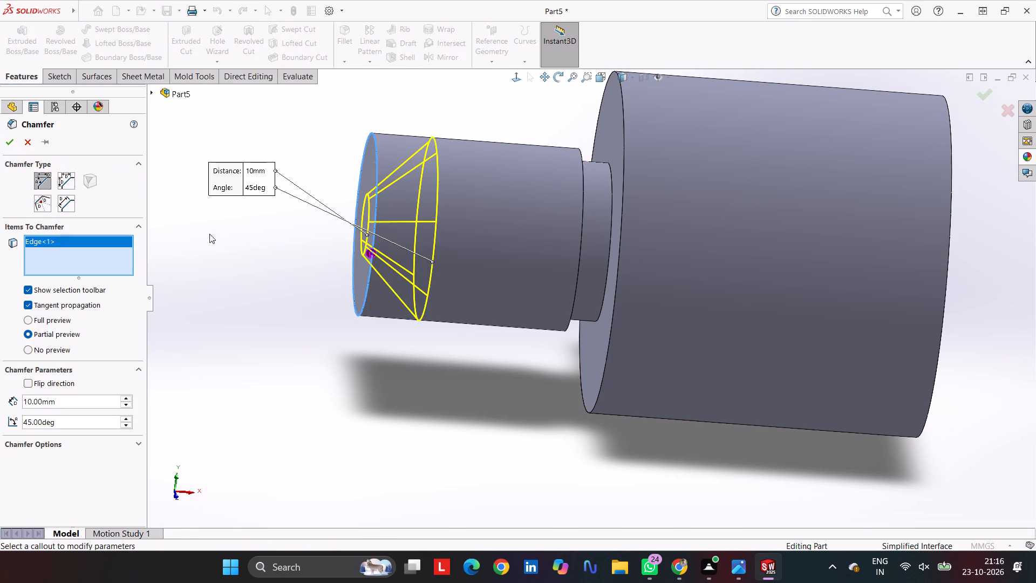
{"action": "left_click_drag", "start_coordinate": [79, 400], "coordinate": [0, 406]}
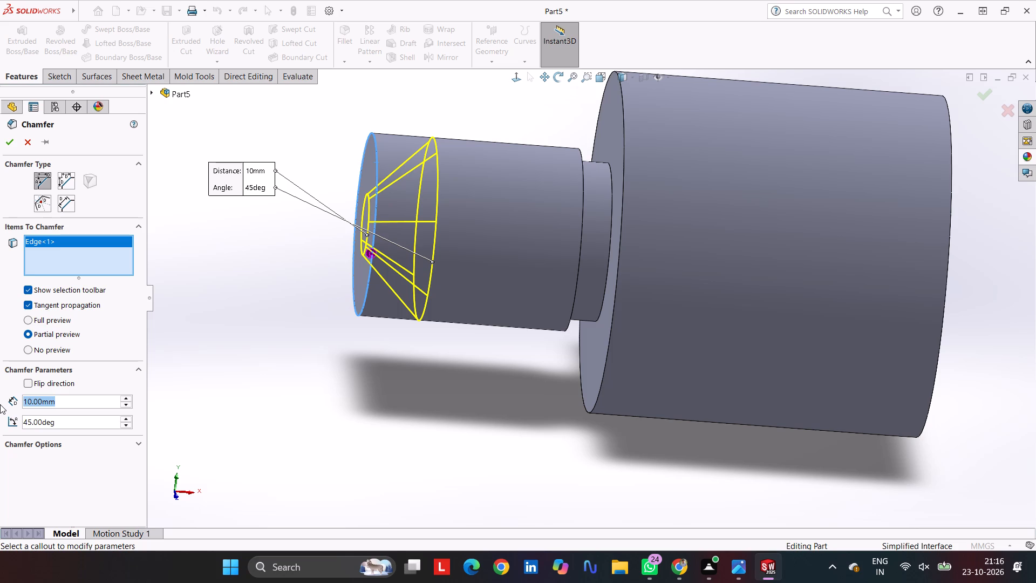
{"action": "key", "text": "2"}
{"action": "key", "text": "Return"}
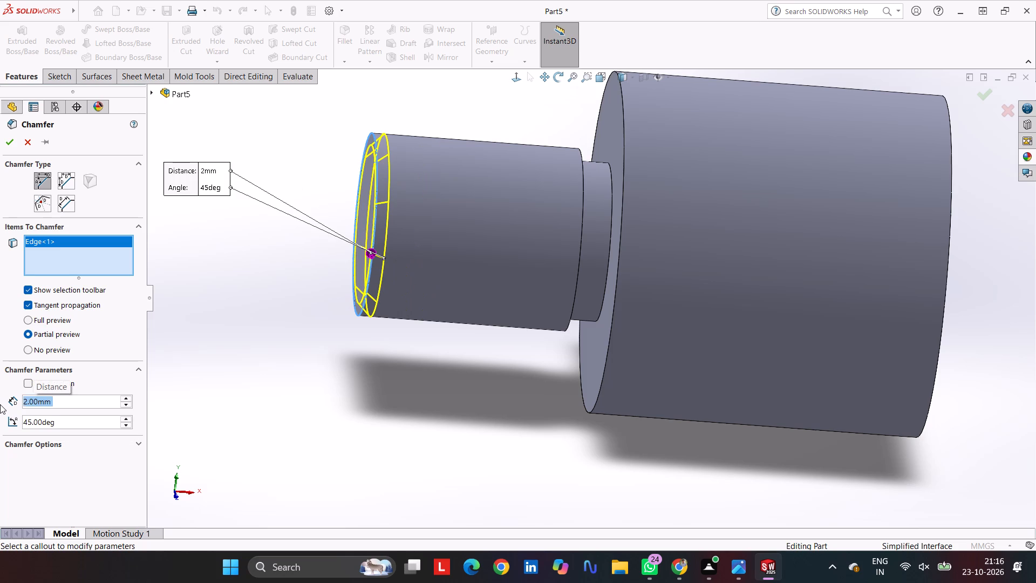
{"action": "key", "text": "Return"}
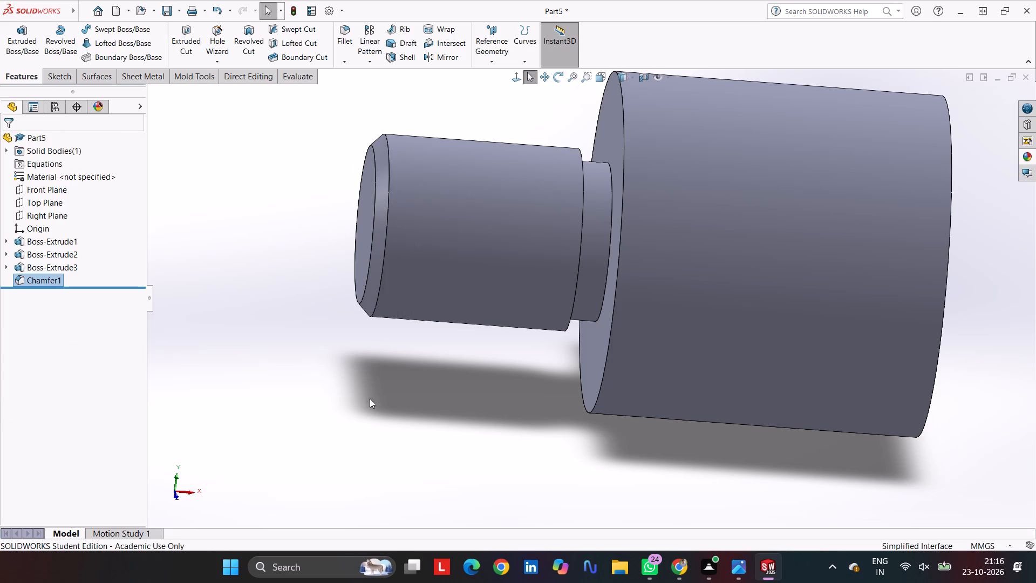
{"action": "left_click", "coordinate": [382, 395]}
Start a sketch on the Front Plane and add a horizontal, infinite-length construction line through the origin.
{"action": "left_click", "coordinate": [49, 188]}
{"action": "middle_click_drag", "start_coordinate": [238, 225], "coordinate": [255, 243]}
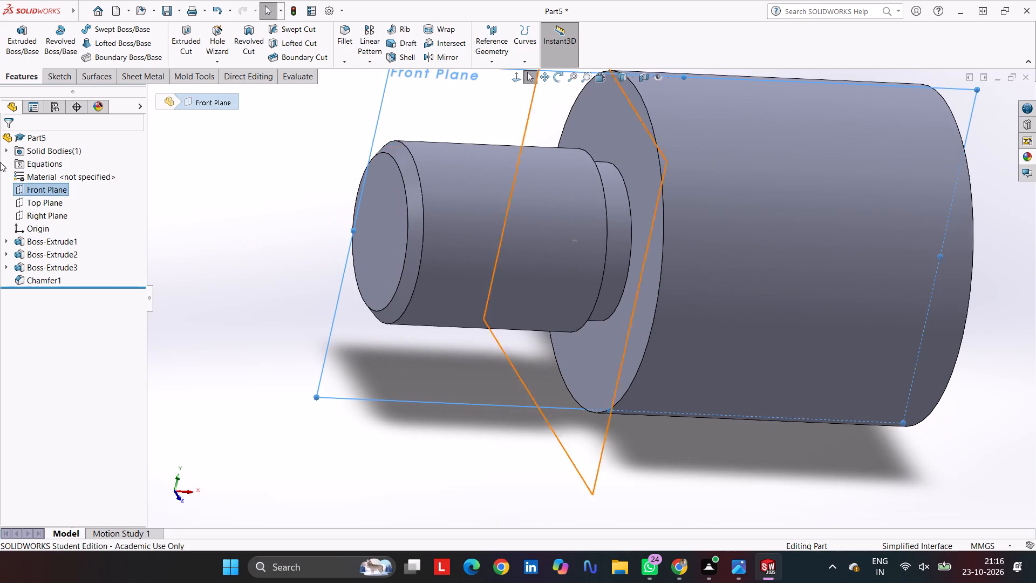
{"action": "left_click", "coordinate": [51, 76]}
{"action": "left_click", "coordinate": [14, 32]}
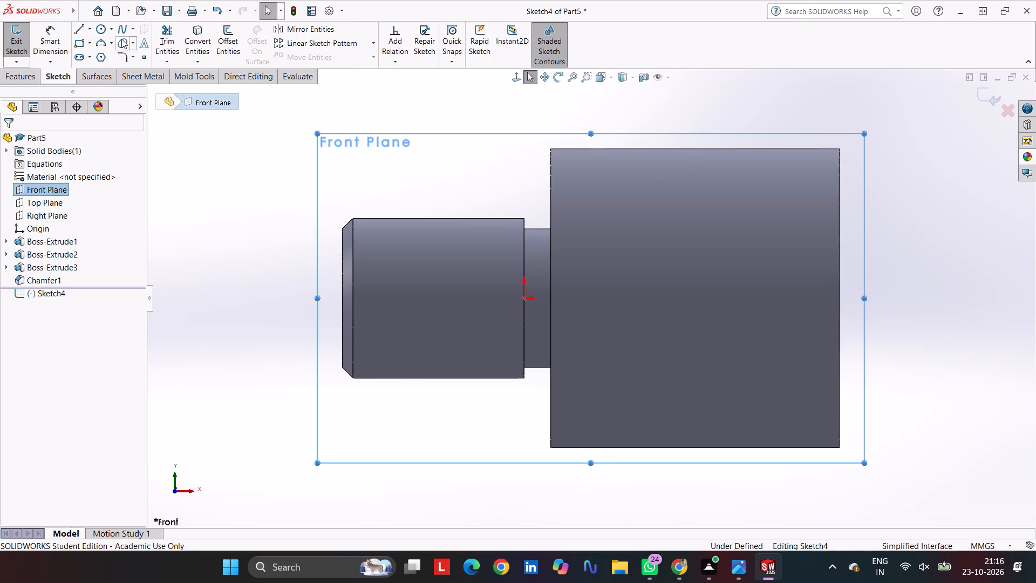
{"action": "left_click", "coordinate": [98, 30]}
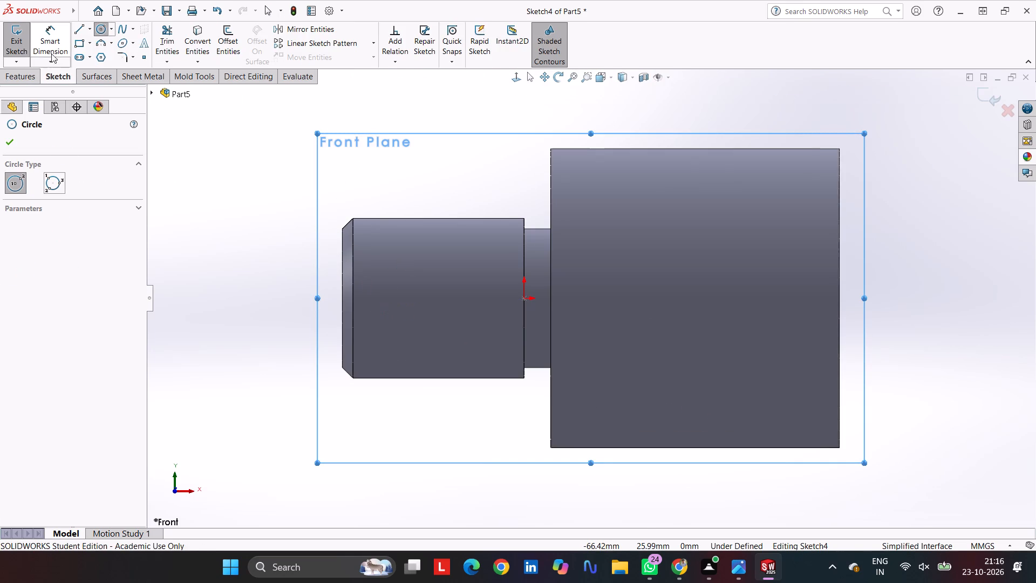
{"action": "left_click", "coordinate": [75, 33]}
{"action": "left_click", "coordinate": [53, 243]}
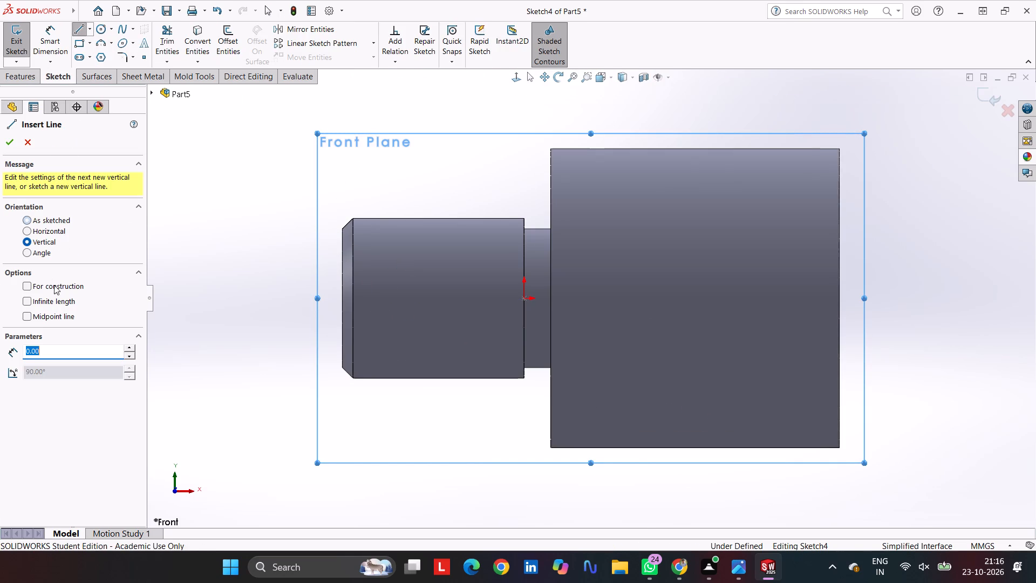
{"action": "left_click", "coordinate": [55, 232]}
{"action": "left_click", "coordinate": [59, 301]}
{"action": "left_click", "coordinate": [71, 282]}
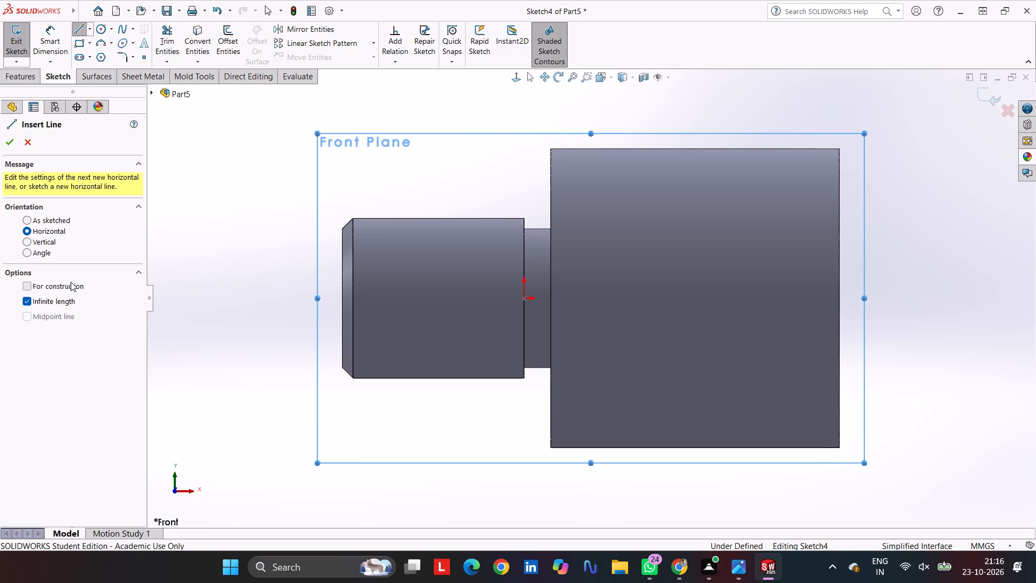
{"action": "left_click", "coordinate": [523, 300]}
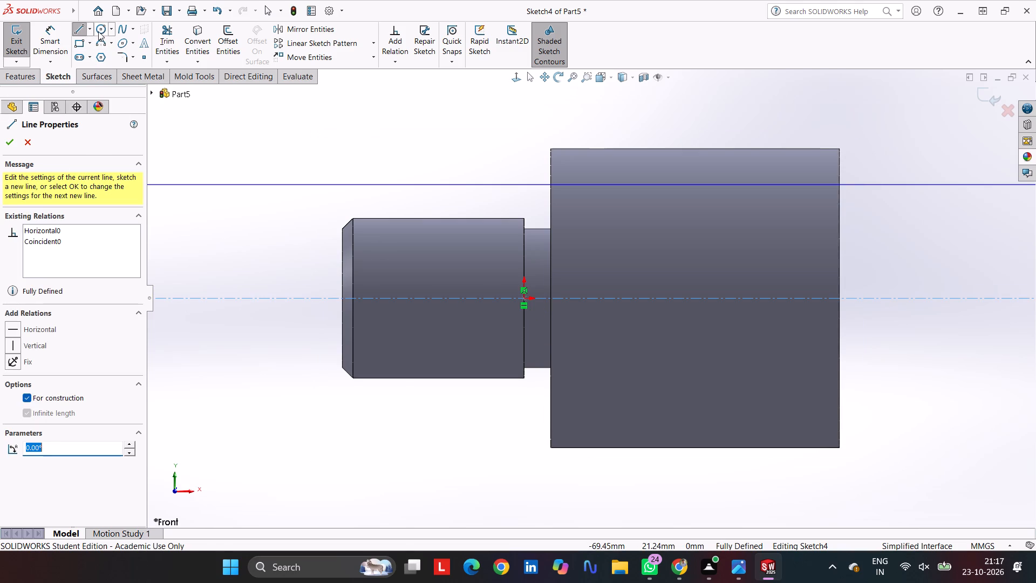
Sketch a 10 mm diameter circle on the horizontal construction line, within the chamfered 30 mm cylinder.
{"action": "left_click", "coordinate": [98, 31]}
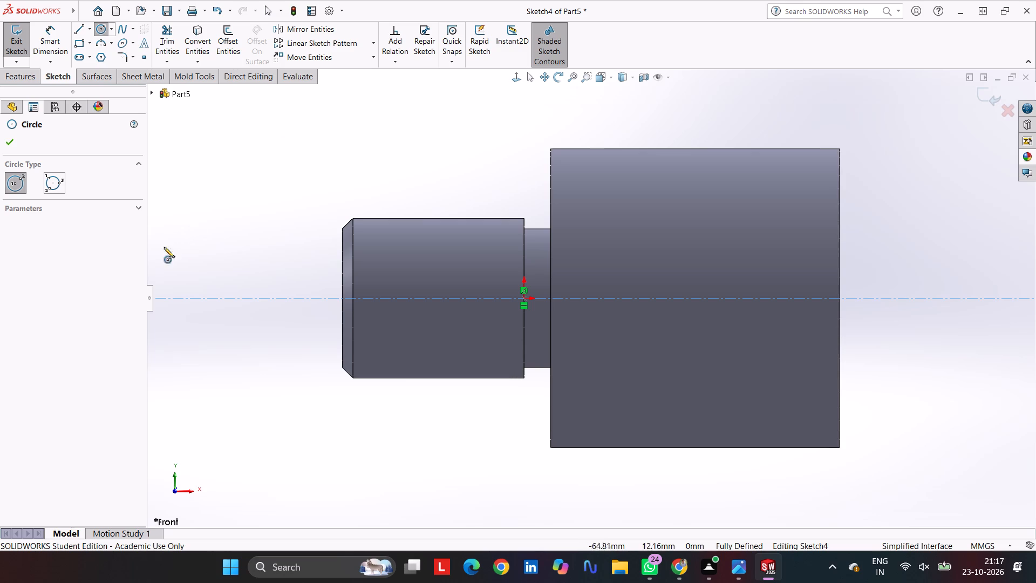
{"action": "left_click", "coordinate": [412, 300]}
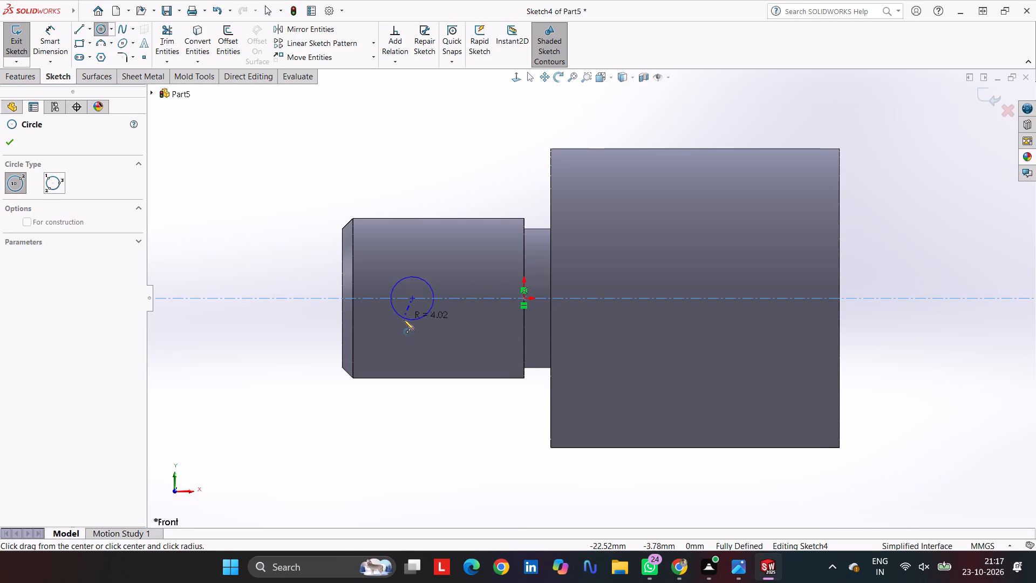
{"action": "left_click", "coordinate": [404, 320]}
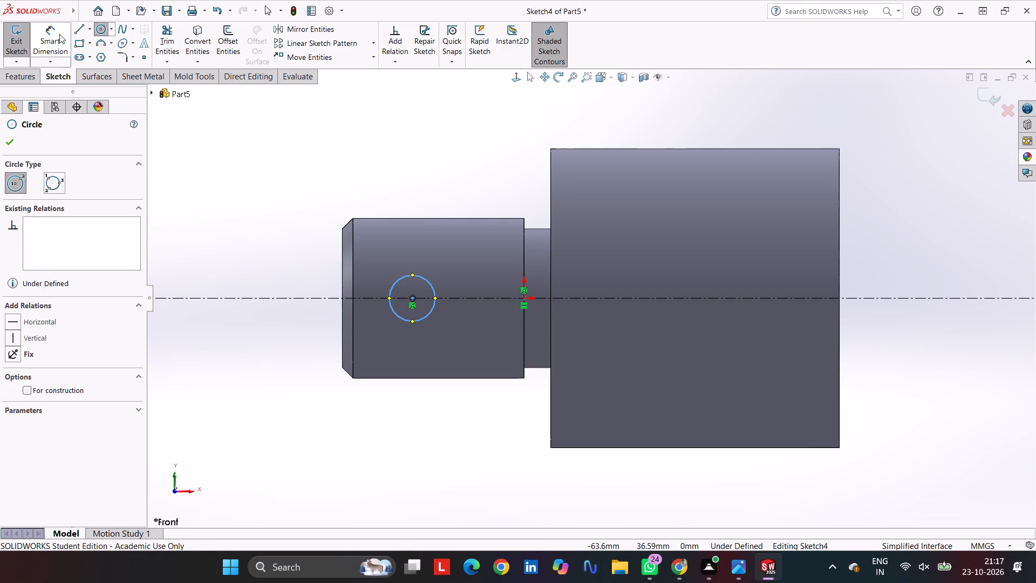
{"action": "left_click", "coordinate": [59, 34]}
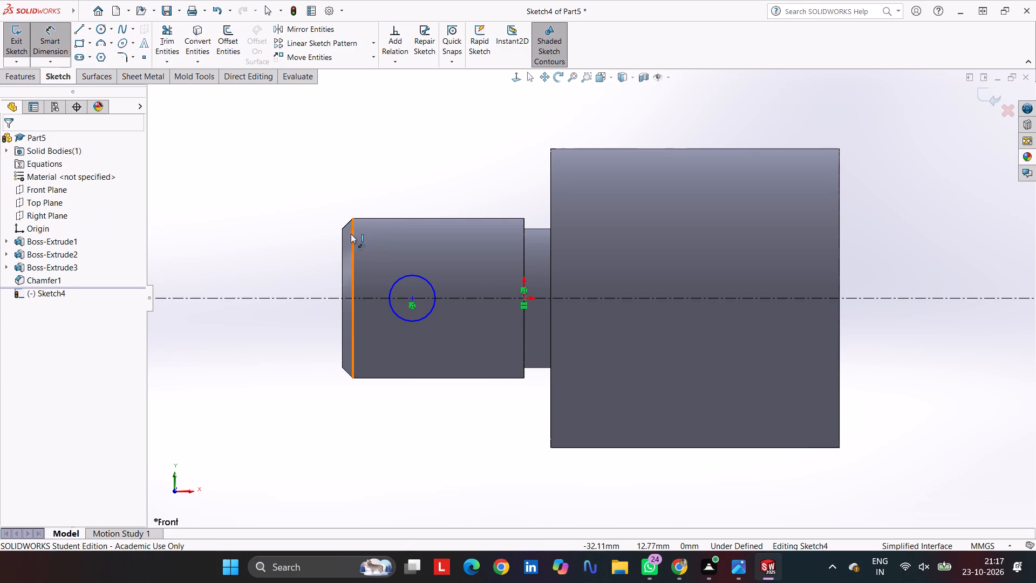
{"action": "left_click", "coordinate": [432, 285]}
{"action": "left_click", "coordinate": [462, 254]}
{"action": "type", "text": "10"}
{"action": "key", "text": "Return"}
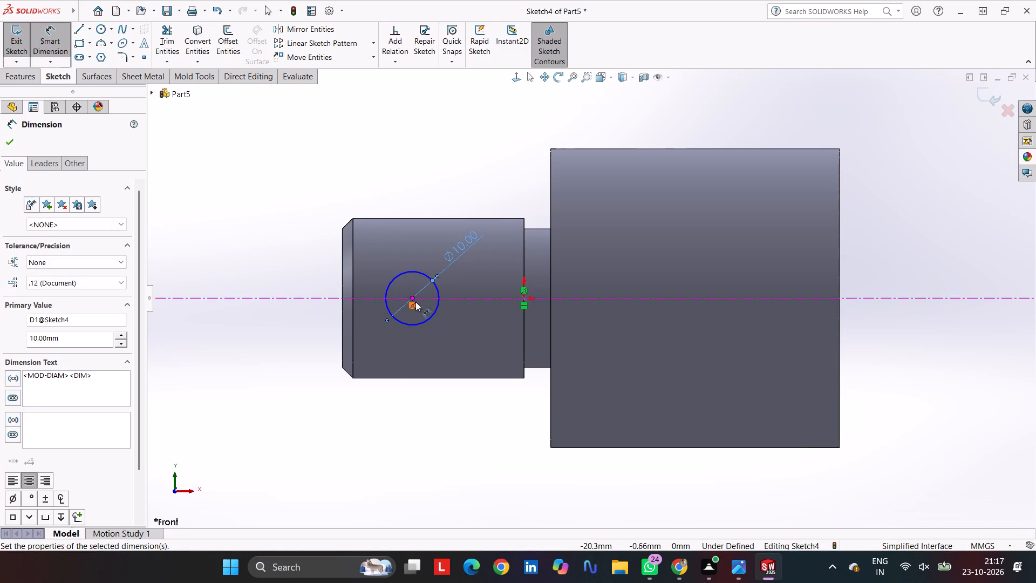
Dimension the circle's centre 19 mm from the chamfered free end of the cylinder.
{"action": "left_click", "coordinate": [415, 301]}
{"action": "left_click", "coordinate": [343, 284]}
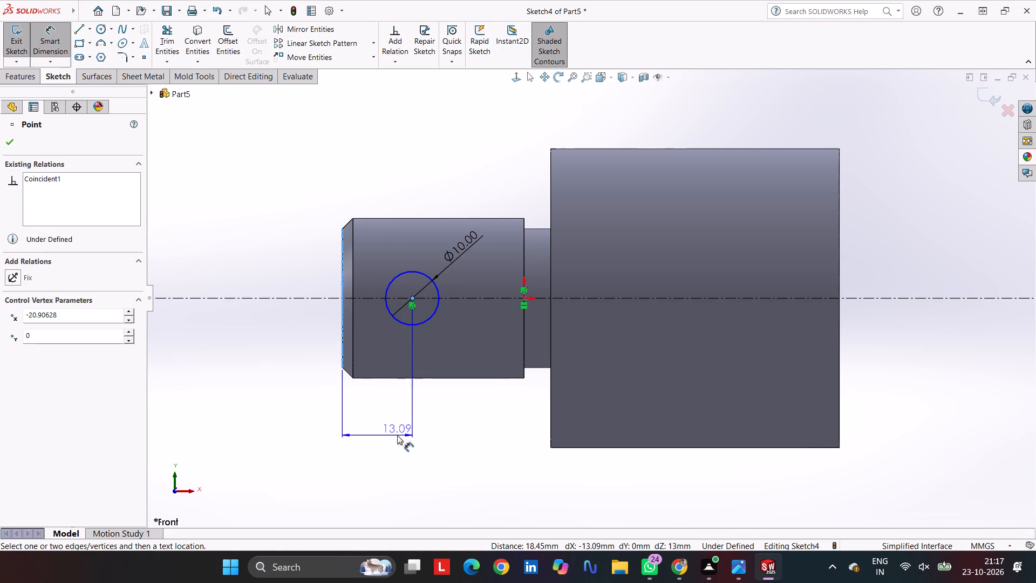
{"action": "left_click", "coordinate": [397, 436]}
{"action": "type", "text": "19"}
{"action": "key", "text": "Return"}
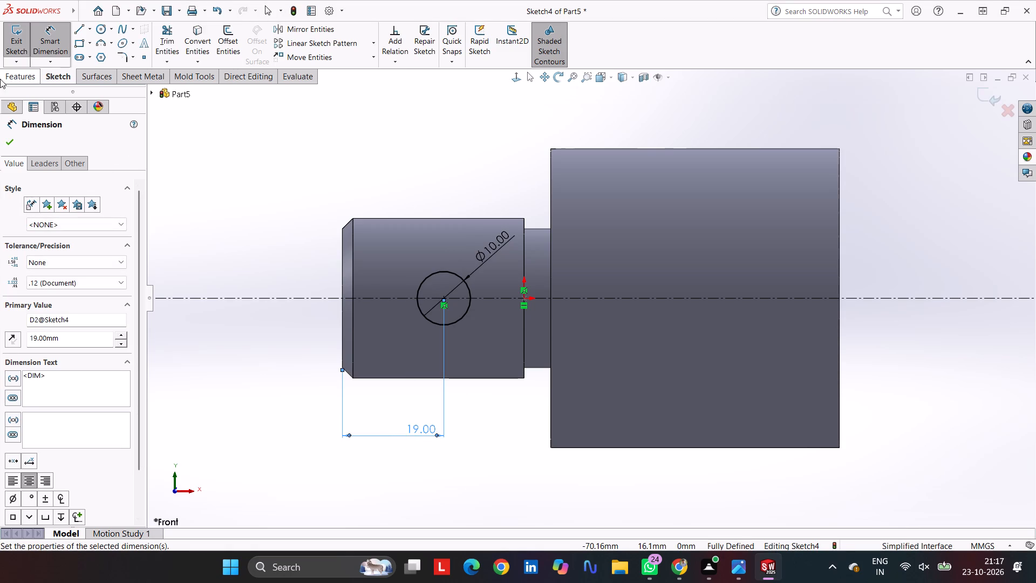
Cut-extrude the 10 mm circle as a Mid Plane cut with a depth of 54 mm to make the cross hole.
{"action": "left_click", "coordinate": [15, 80]}
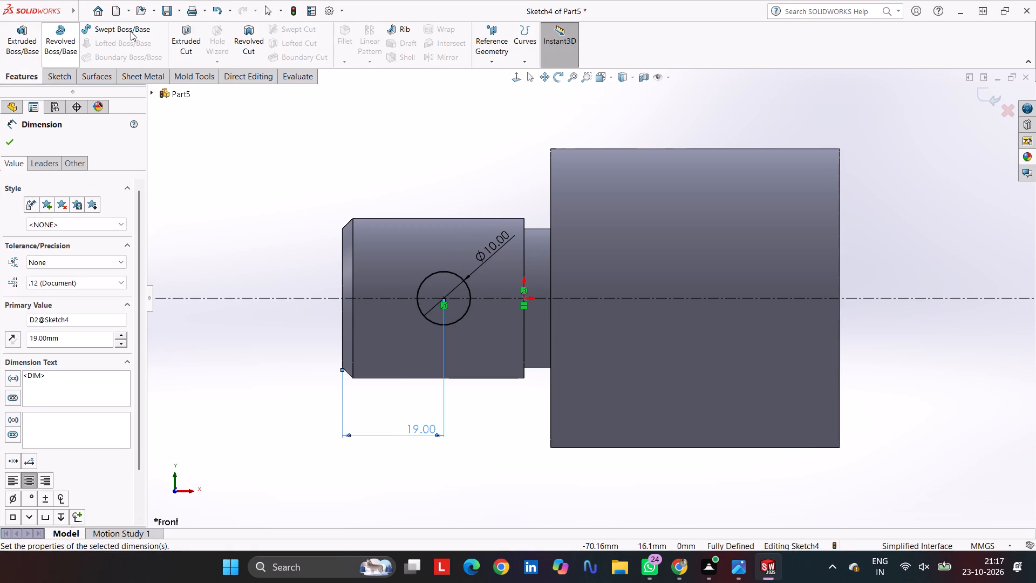
{"action": "left_click", "coordinate": [179, 36]}
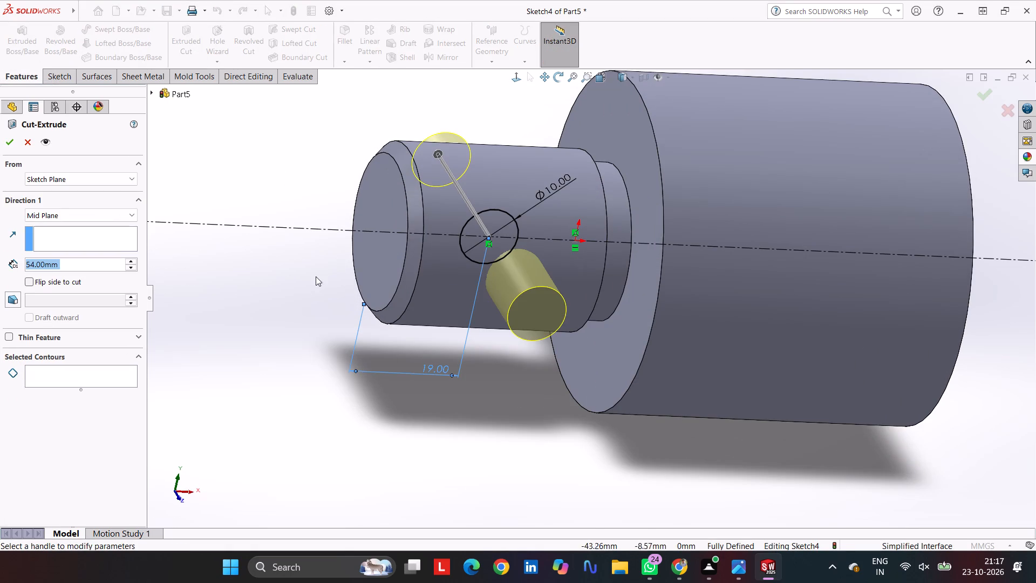
{"action": "left_click", "coordinate": [12, 144]}
{"action": "left_click", "coordinate": [335, 159]}
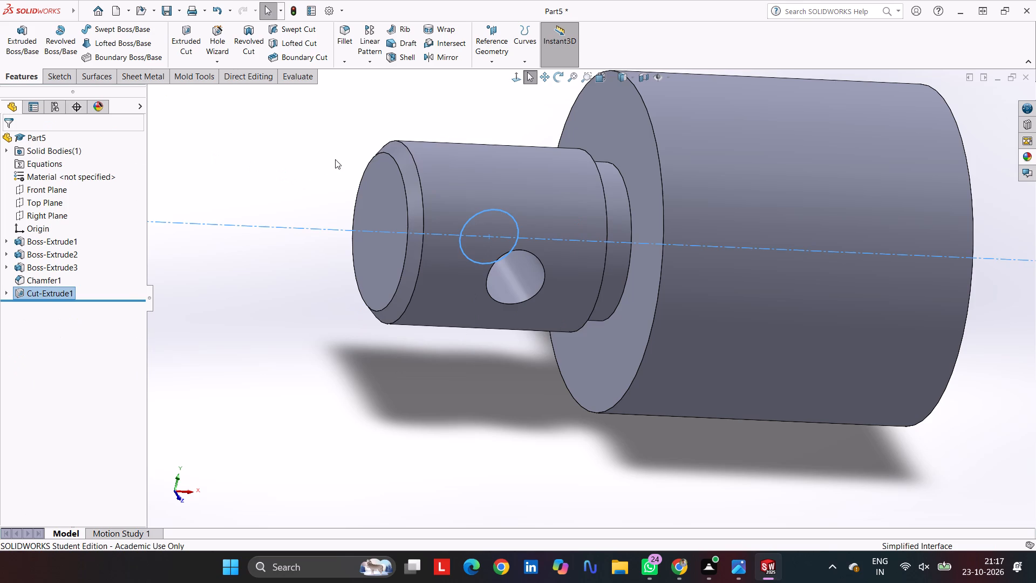
Start a sketch on the 56 mm cylinder's outer end face and draw an origin-centred circle of 28 mm radius reaching its edge.
{"action": "middle_click_drag", "start_coordinate": [572, 246], "coordinate": [537, 232]}
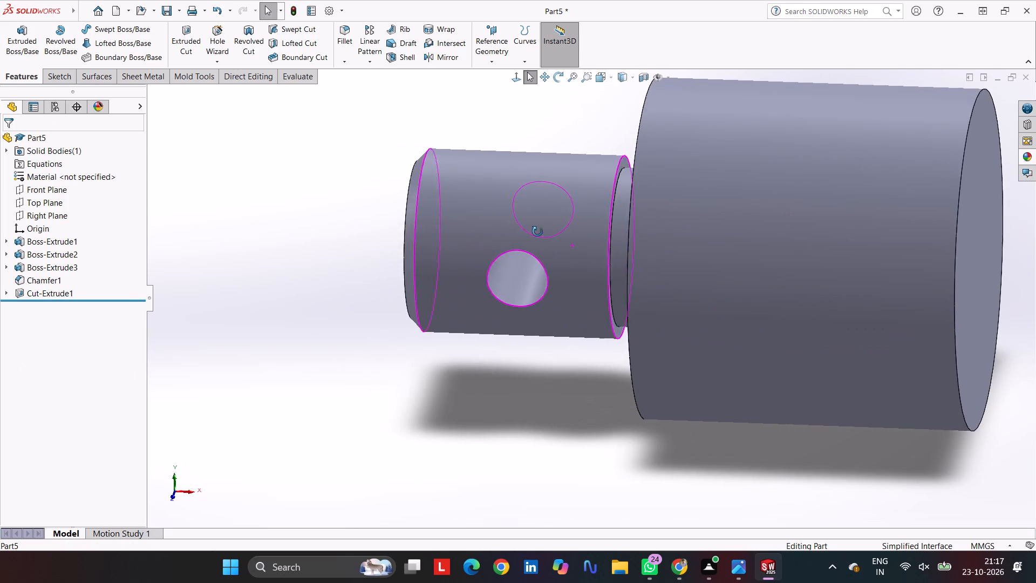
{"action": "middle_click_drag", "start_coordinate": [537, 232], "coordinate": [458, 217]}
{"action": "left_click", "coordinate": [345, 254]}
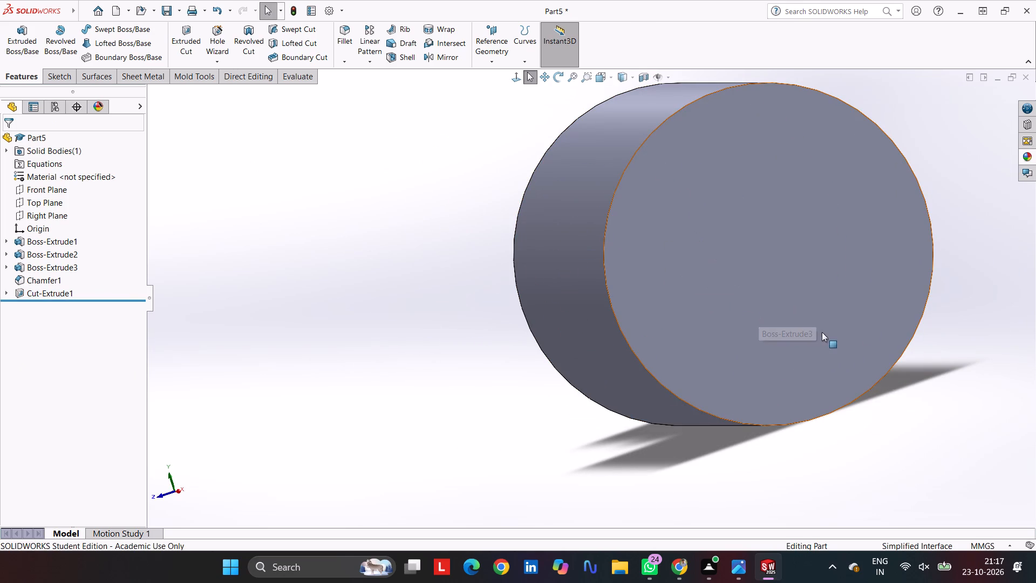
{"action": "left_click", "coordinate": [745, 299]}
{"action": "left_click", "coordinate": [799, 268]}
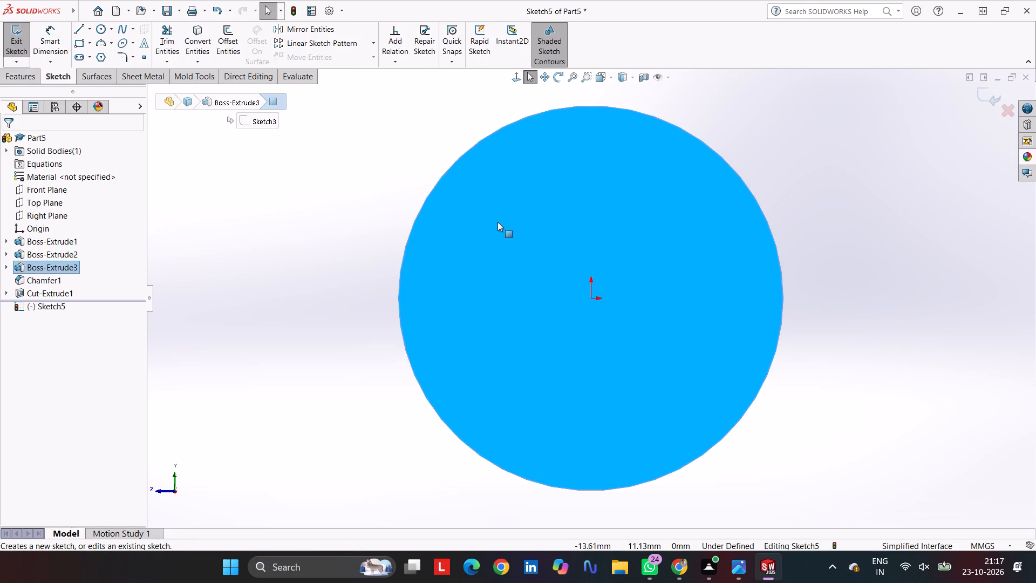
{"action": "left_click", "coordinate": [101, 31]}
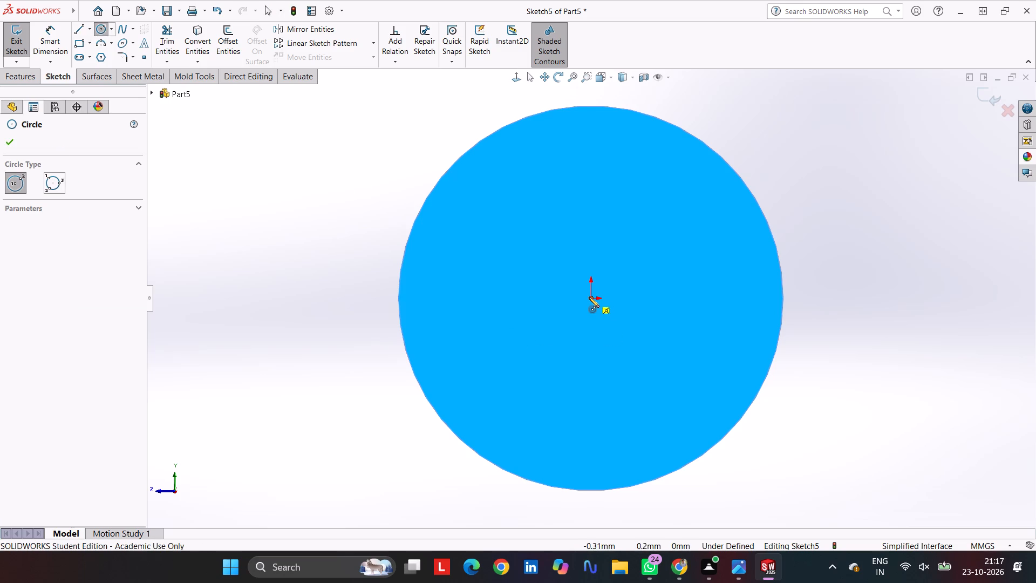
{"action": "left_click", "coordinate": [590, 300]}
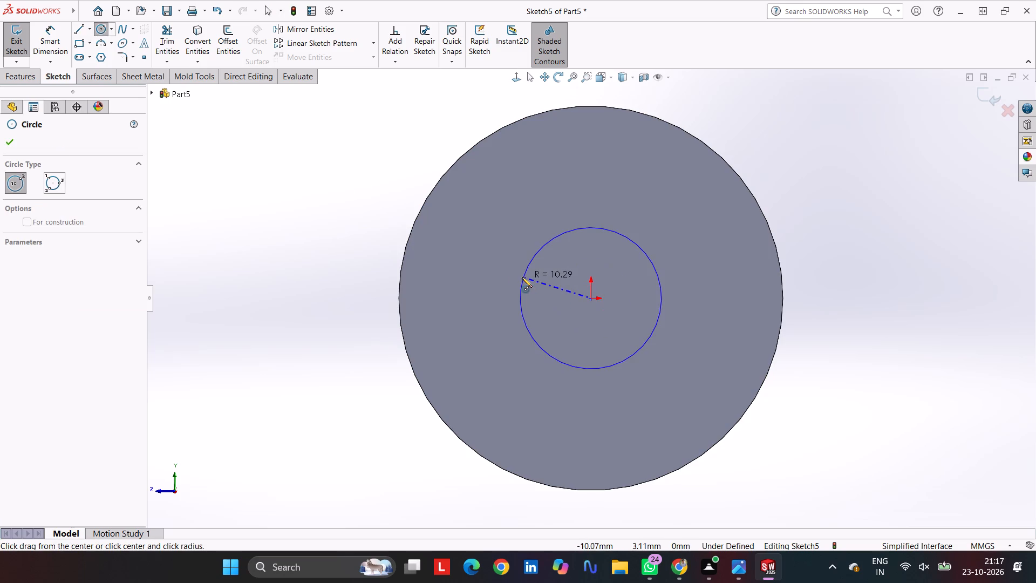
{"action": "left_click", "coordinate": [402, 254]}
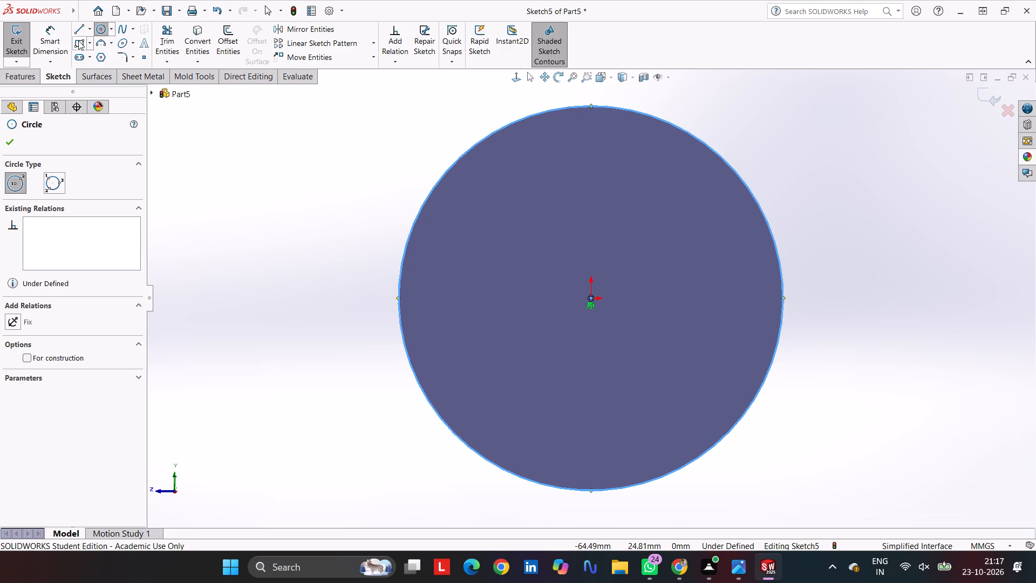
Add a vertical, infinite-length construction line through the origin.
{"action": "left_click", "coordinate": [77, 26]}
{"action": "scroll", "coordinate": [539, 202], "scroll_direction": "up", "scroll_amount": 2}
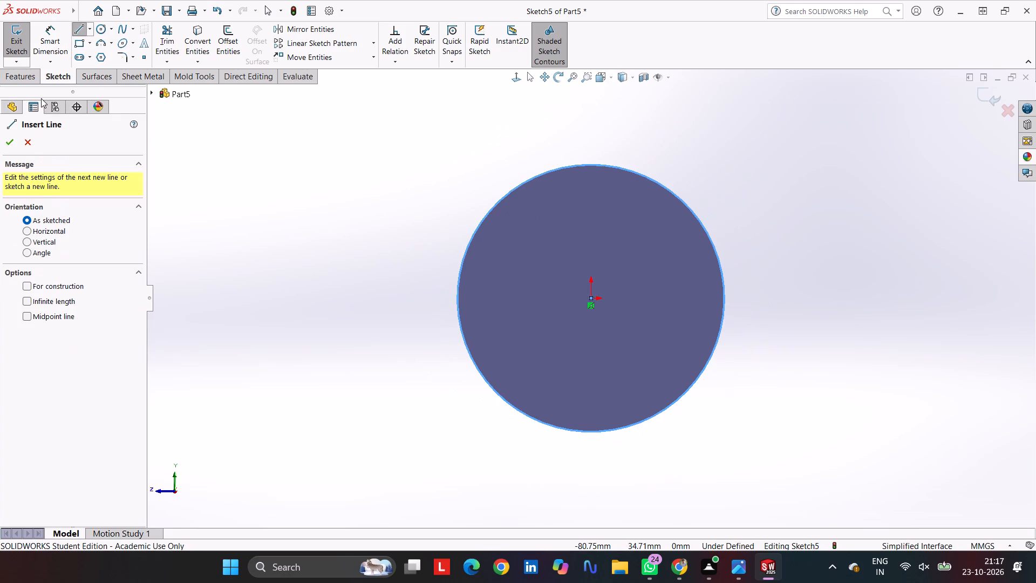
{"action": "left_click", "coordinate": [50, 241]}
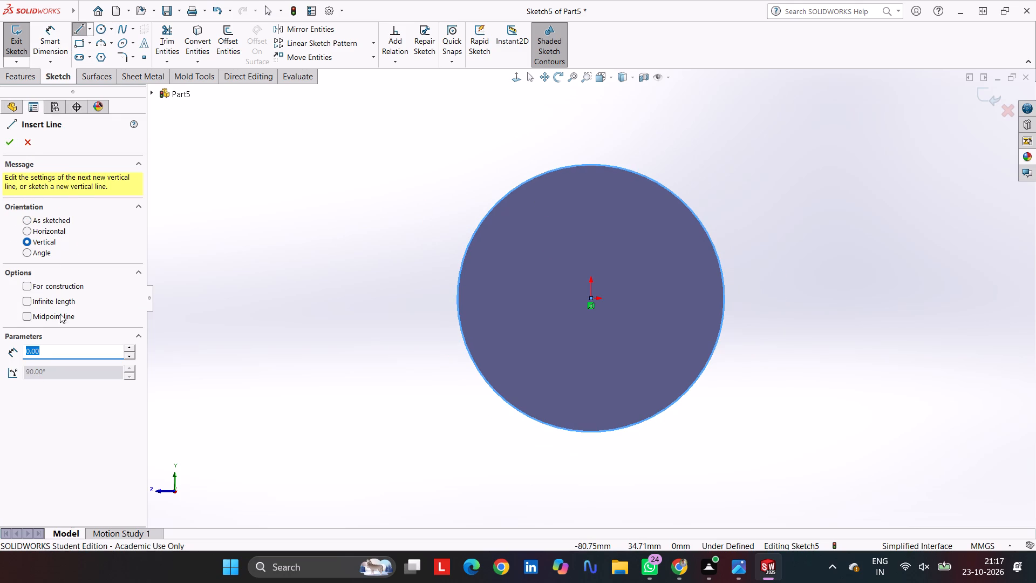
{"action": "left_click", "coordinate": [52, 301]}
{"action": "left_click", "coordinate": [54, 288]}
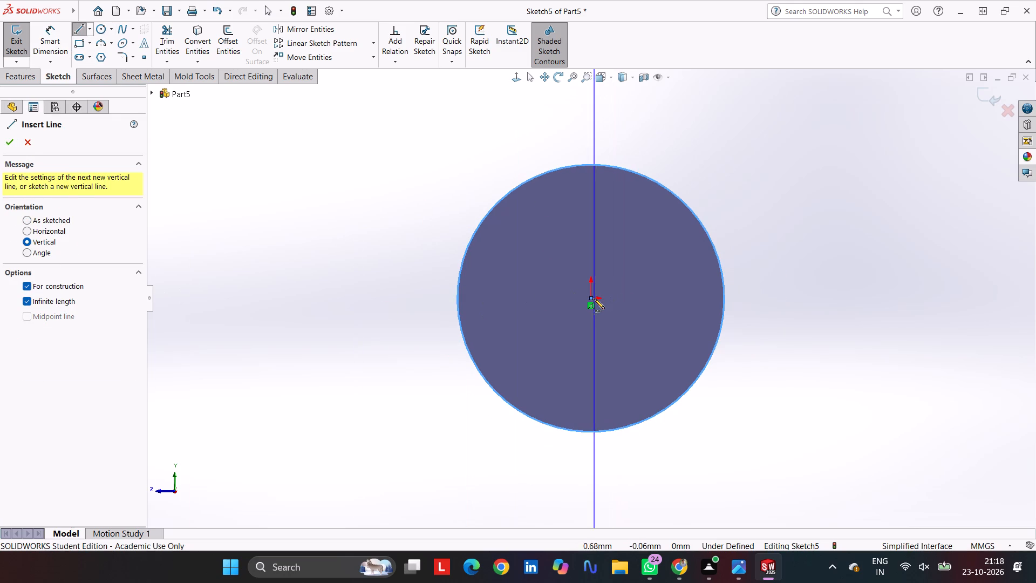
{"action": "left_click", "coordinate": [594, 300]}
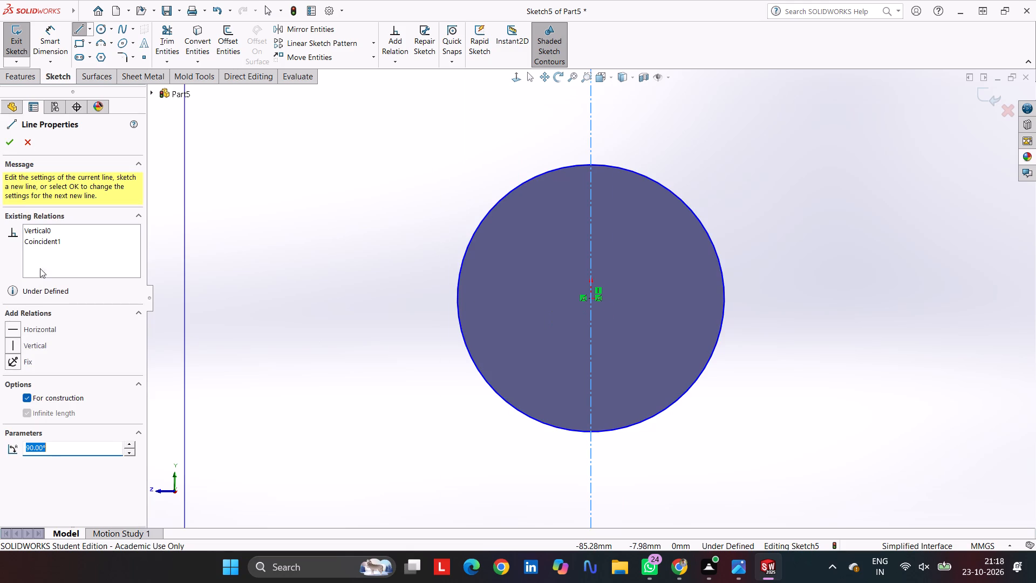
{"action": "left_click", "coordinate": [4, 142]}
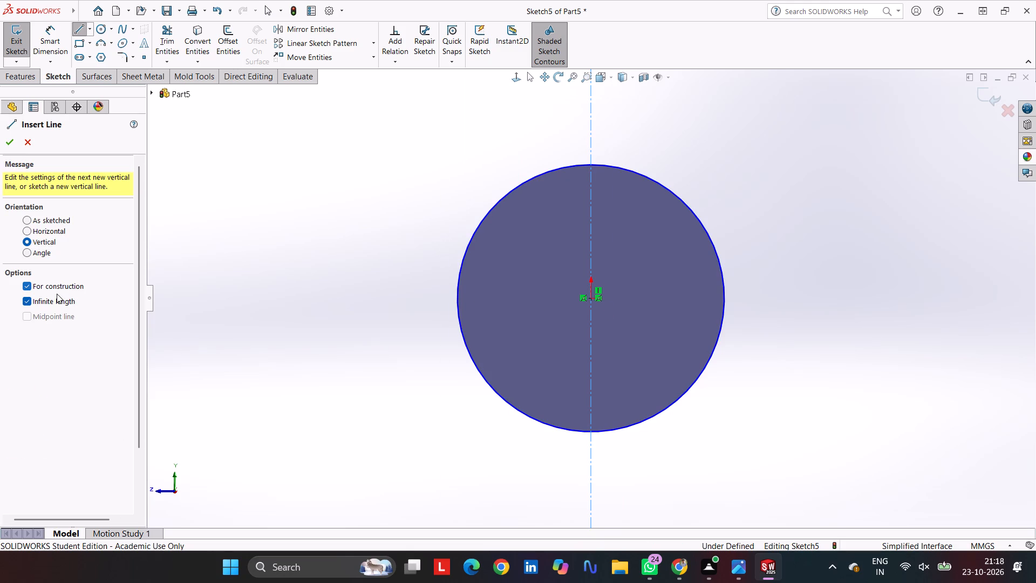
Draw two solid vertical lines, about 70 mm and 69 mm long, across the circle on either side of the construction line.
{"action": "left_click", "coordinate": [65, 284]}
{"action": "left_click", "coordinate": [64, 303]}
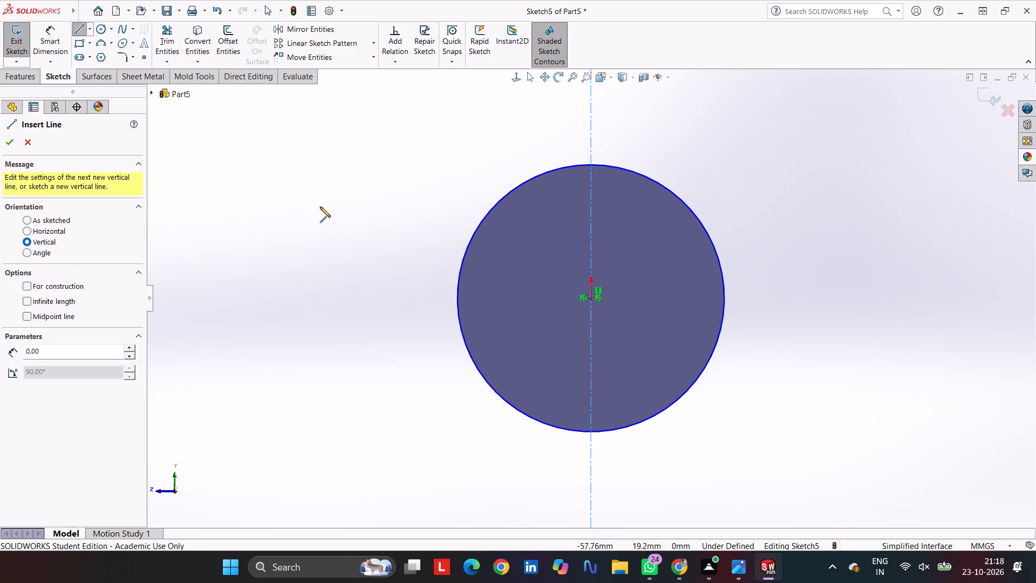
{"action": "left_click", "coordinate": [544, 144]}
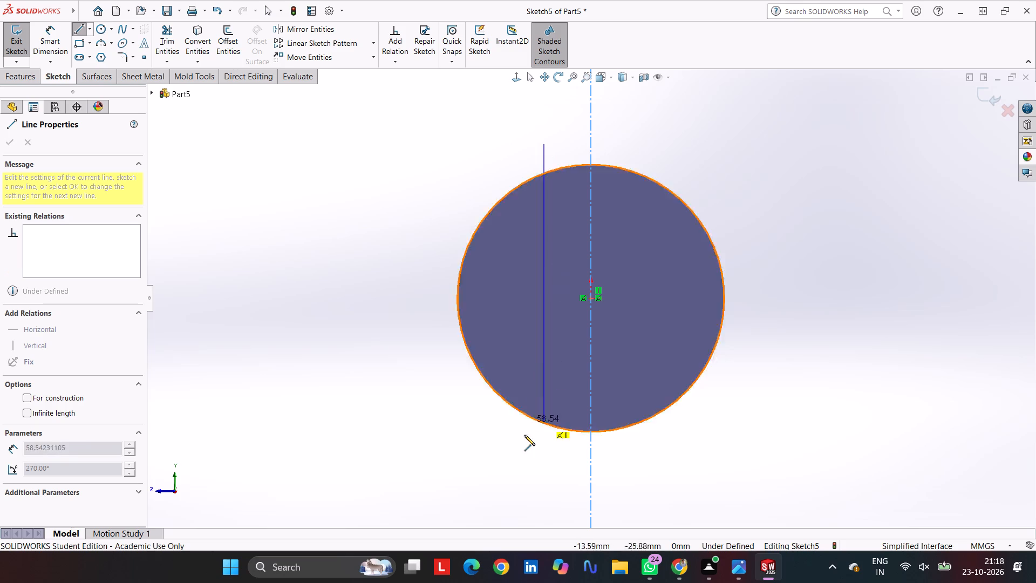
{"action": "left_click", "coordinate": [520, 478]}
{"action": "left_click", "coordinate": [633, 140]}
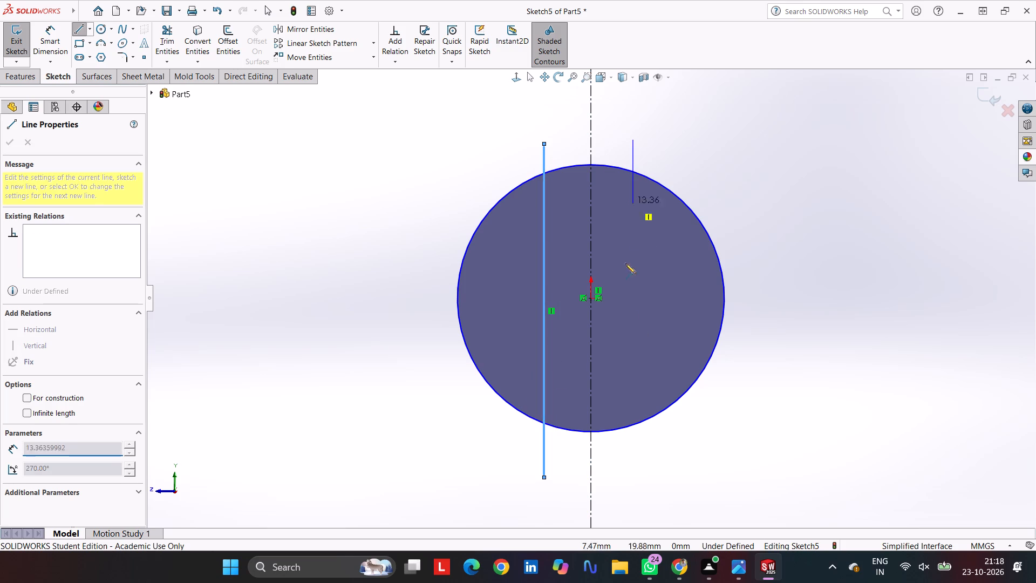
{"action": "left_click", "coordinate": [635, 470]}
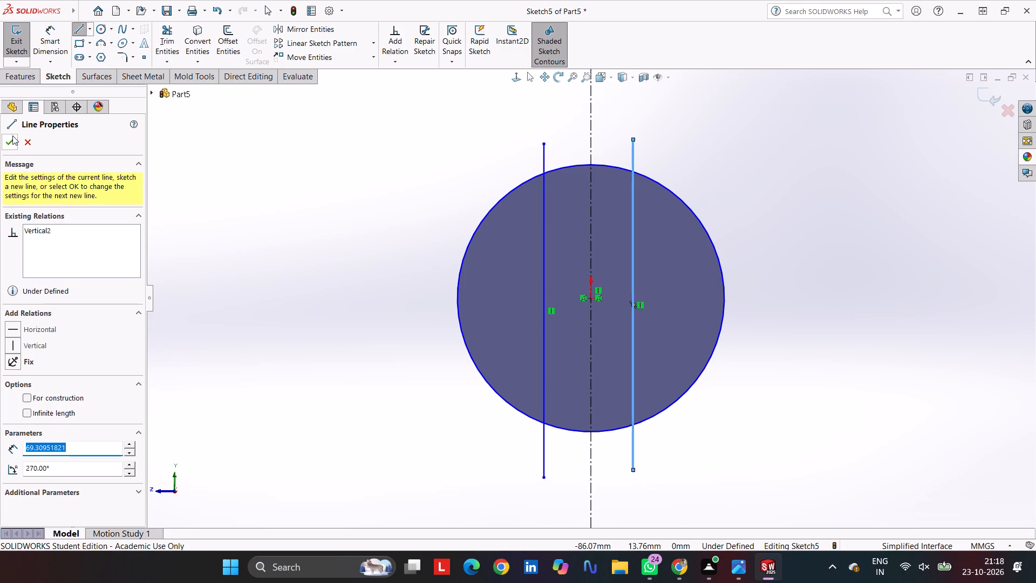
{"action": "left_click", "coordinate": [12, 137]}
{"action": "left_click", "coordinate": [4, 147]}
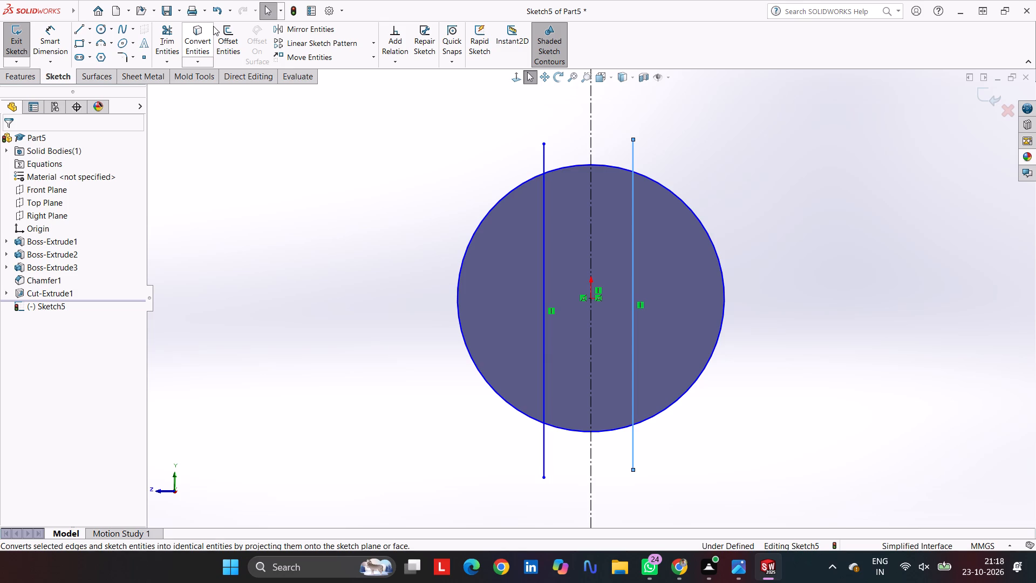
Dimension each of the two vertical lines 10 mm from the central construction line.
{"action": "left_click", "coordinate": [52, 24]}
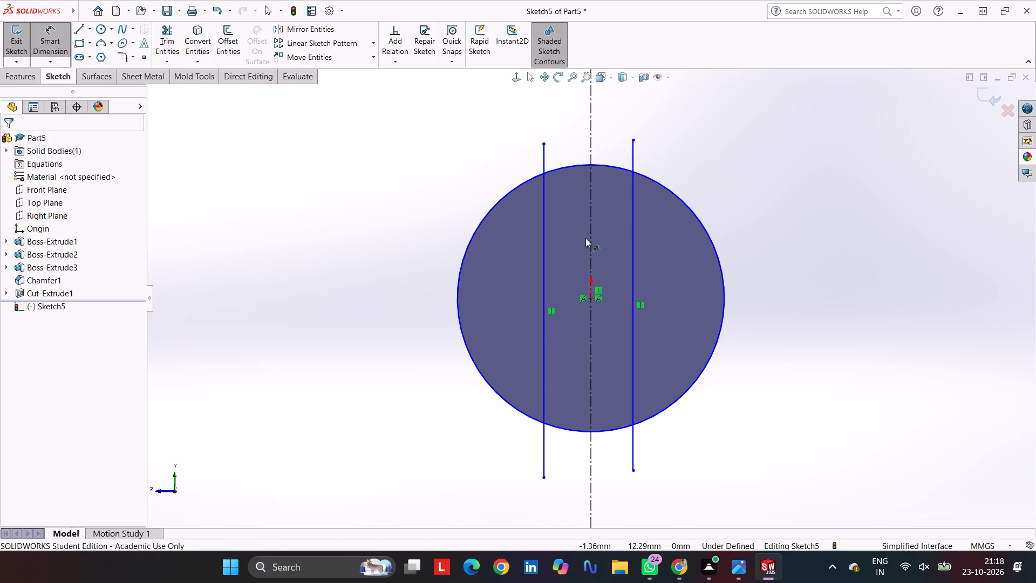
{"action": "left_click", "coordinate": [592, 234]}
{"action": "left_click", "coordinate": [544, 226]}
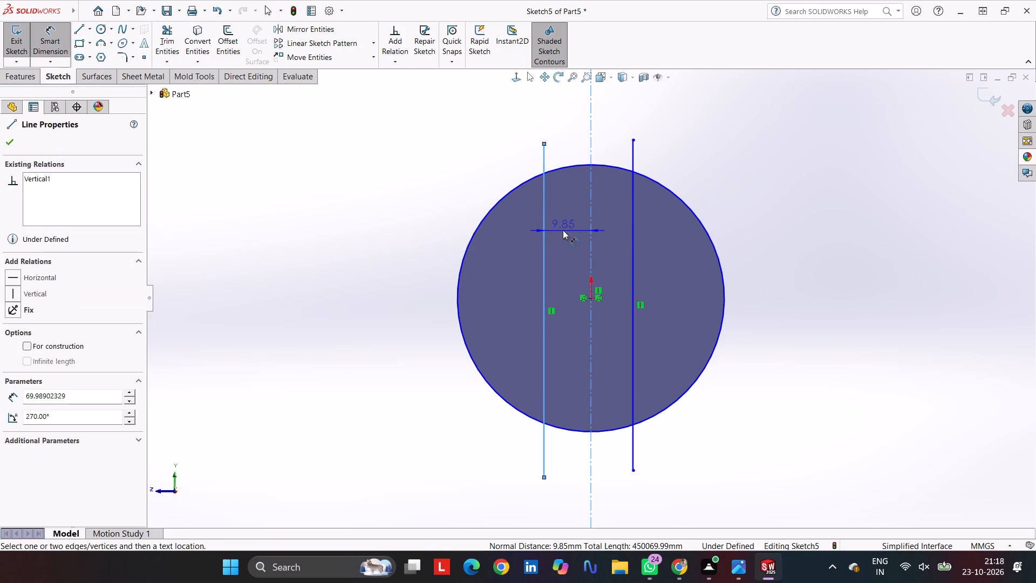
{"action": "left_click", "coordinate": [563, 230]}
{"action": "type", "text": "10"}
{"action": "key", "text": "Return"}
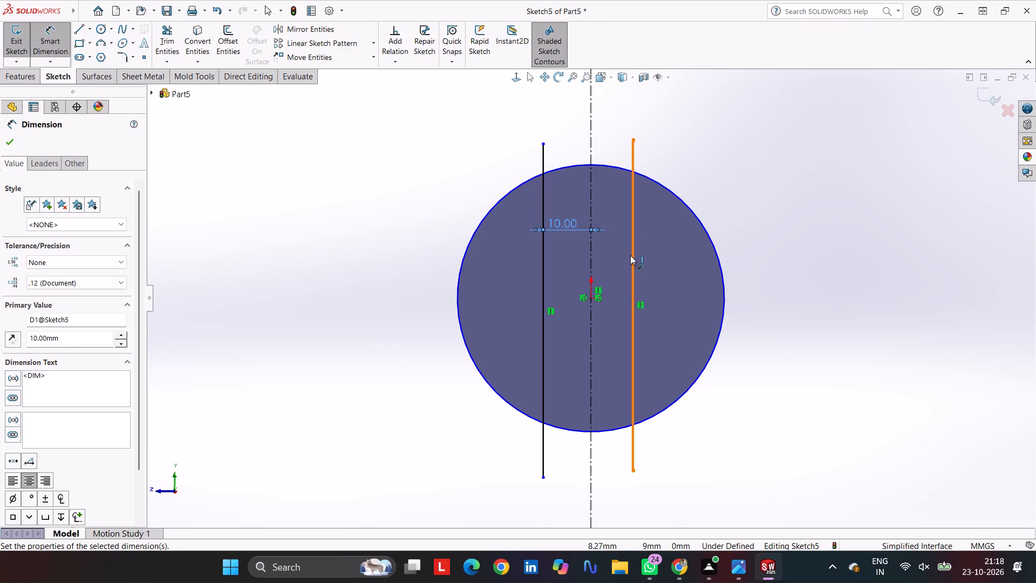
{"action": "left_click", "coordinate": [630, 255]}
{"action": "left_click", "coordinate": [614, 260]}
{"action": "type", "text": "10"}
{"action": "key", "text": "Return"}
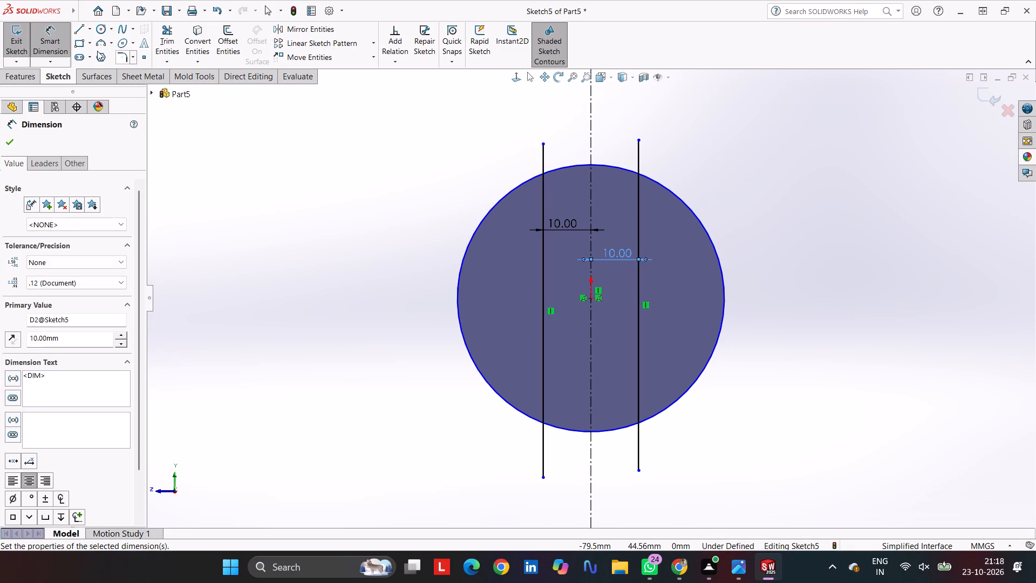
Dimension the circle's diameter as 56 mm.
{"action": "left_click", "coordinate": [489, 214]}
{"action": "left_click", "coordinate": [373, 272]}
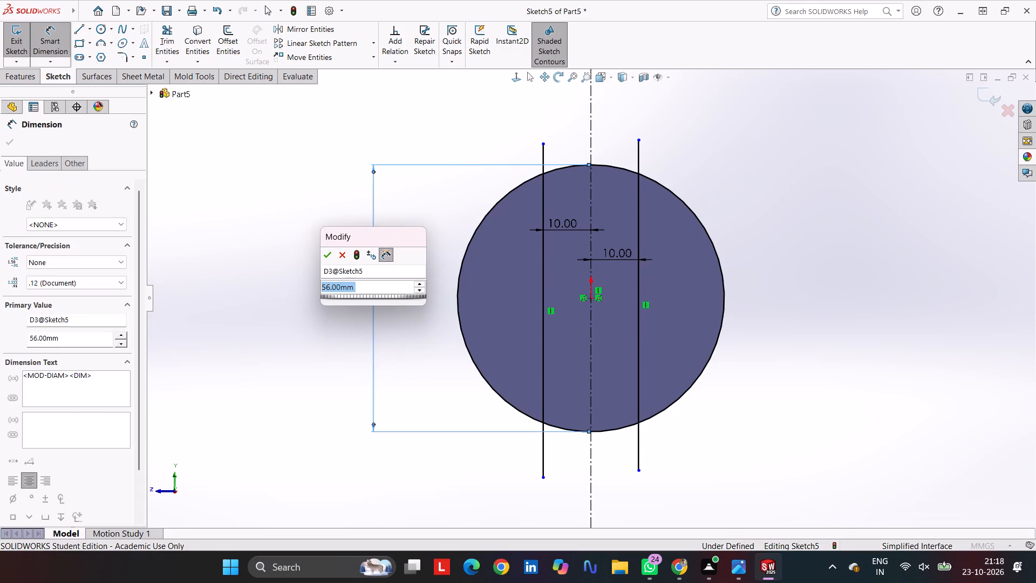
{"action": "left_click", "coordinate": [330, 258]}
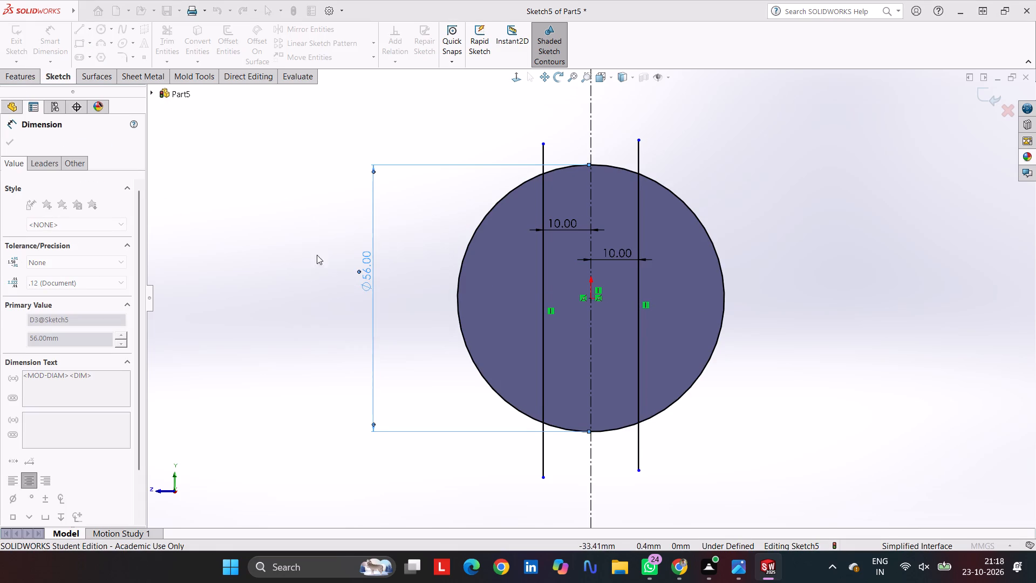
Power trim the ends of both vertical lines that extend beyond the circle at its top and bottom.
{"action": "left_click", "coordinate": [158, 34]}
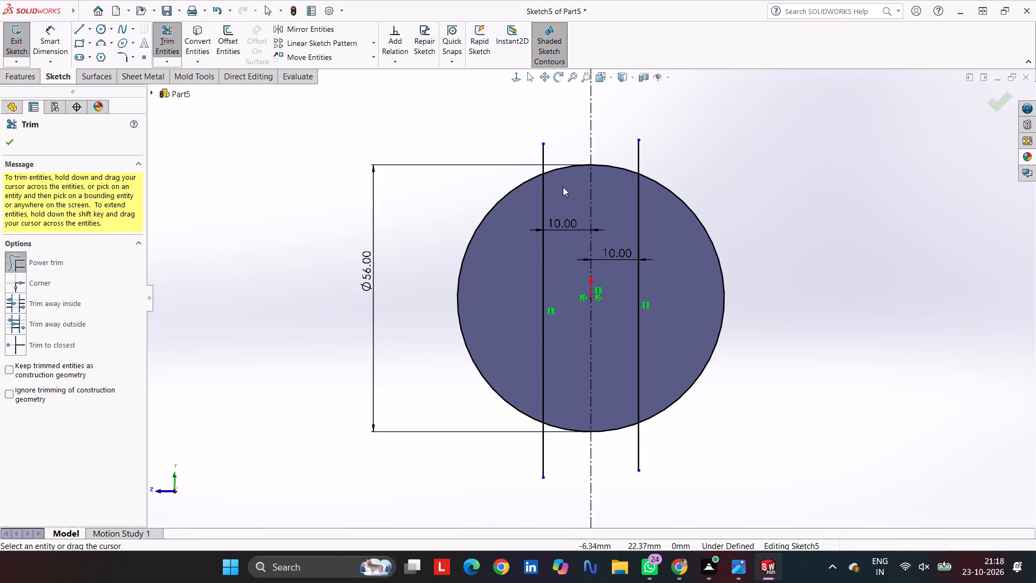
{"action": "scroll", "coordinate": [535, 170], "scroll_direction": "down", "scroll_amount": 5}
{"action": "left_click_drag", "start_coordinate": [612, 167], "coordinate": [513, 240]}
{"action": "left_click_drag", "start_coordinate": [786, 179], "coordinate": [840, 201]}
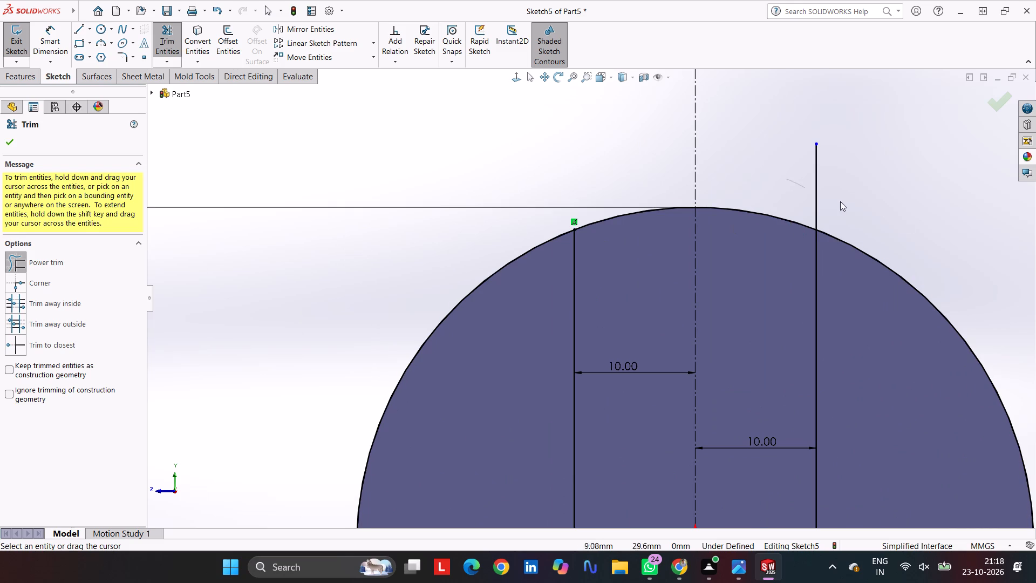
{"action": "left_click_drag", "start_coordinate": [840, 201], "coordinate": [904, 216]}
{"action": "scroll", "coordinate": [782, 277], "scroll_direction": "up", "scroll_amount": 6}
{"action": "scroll", "coordinate": [705, 421], "scroll_direction": "up", "scroll_amount": 3}
{"action": "scroll", "coordinate": [678, 416], "scroll_direction": "down", "scroll_amount": 5}
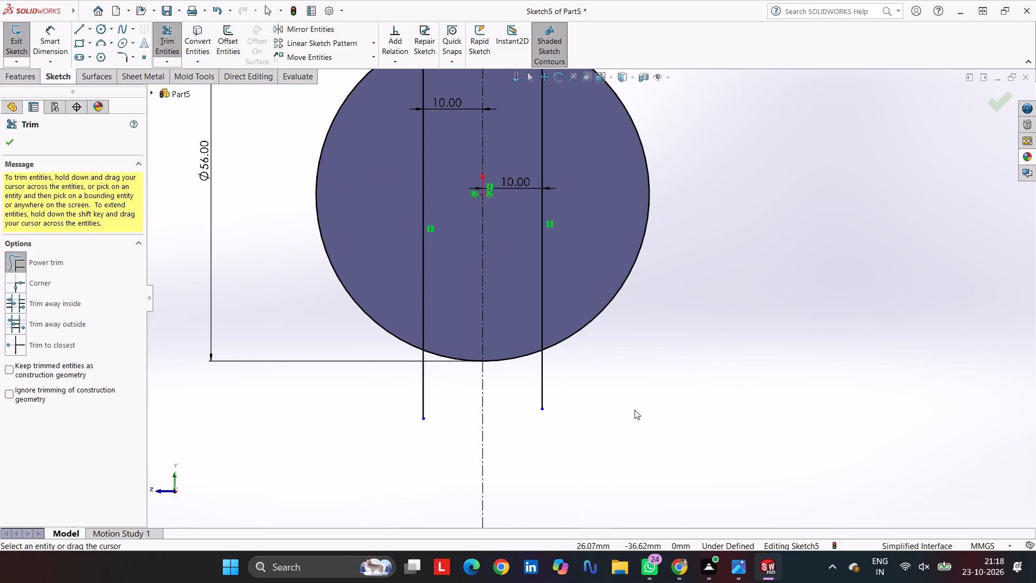
{"action": "left_click_drag", "start_coordinate": [510, 393], "coordinate": [655, 355]}
{"action": "left_click_drag", "start_coordinate": [442, 401], "coordinate": [372, 370]}
Trim away the circle's top and bottom arcs between the two vertical lines, leaving two closed side segments.
{"action": "left_click_drag", "start_coordinate": [444, 333], "coordinate": [444, 387]}
{"action": "scroll", "coordinate": [442, 347], "scroll_direction": "up", "scroll_amount": 5}
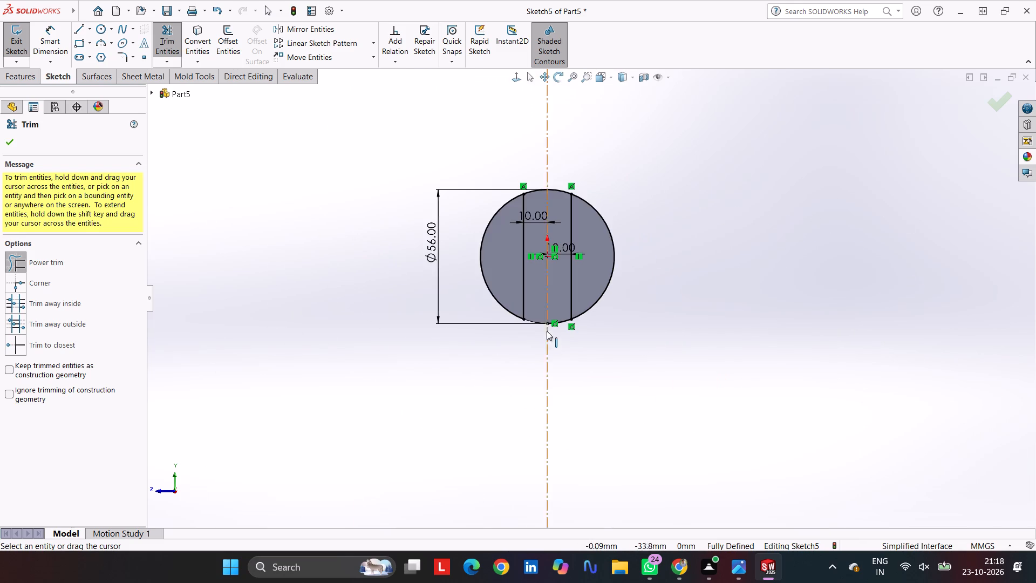
{"action": "scroll", "coordinate": [547, 333], "scroll_direction": "down", "scroll_amount": 6}
{"action": "left_click_drag", "start_coordinate": [608, 279], "coordinate": [614, 324]}
{"action": "scroll", "coordinate": [604, 324], "scroll_direction": "up", "scroll_amount": 6}
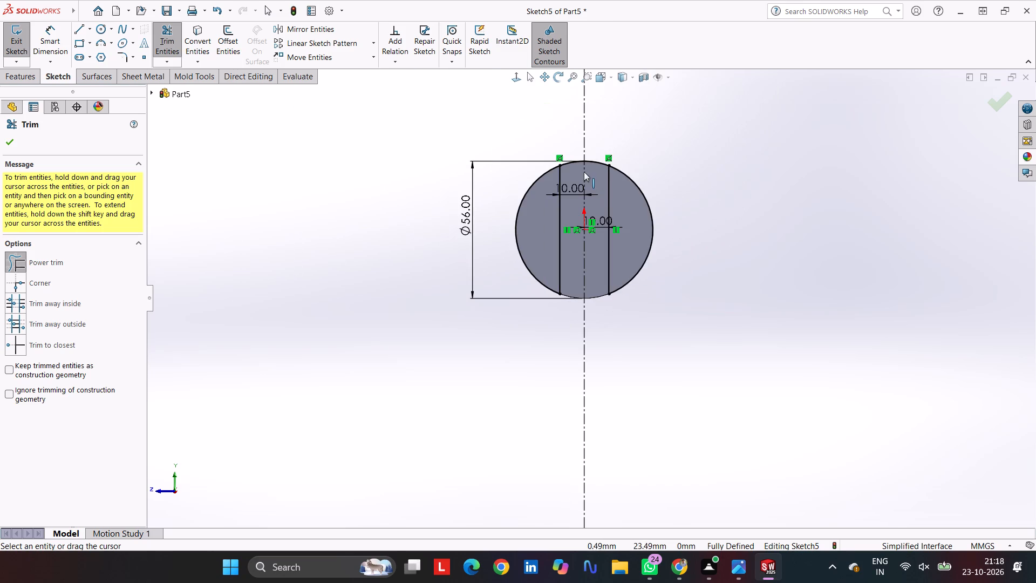
{"action": "scroll", "coordinate": [583, 170], "scroll_direction": "down", "scroll_amount": 6}
{"action": "left_click_drag", "start_coordinate": [640, 249], "coordinate": [644, 175]}
{"action": "left_click_drag", "start_coordinate": [558, 238], "coordinate": [561, 178]}
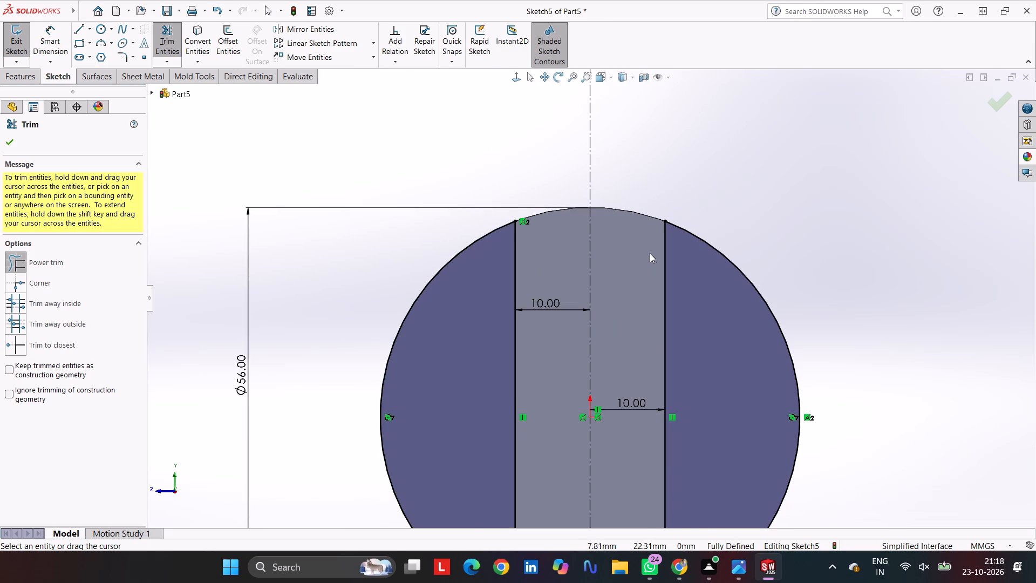
{"action": "scroll", "coordinate": [650, 256], "scroll_direction": "up", "scroll_amount": 3}
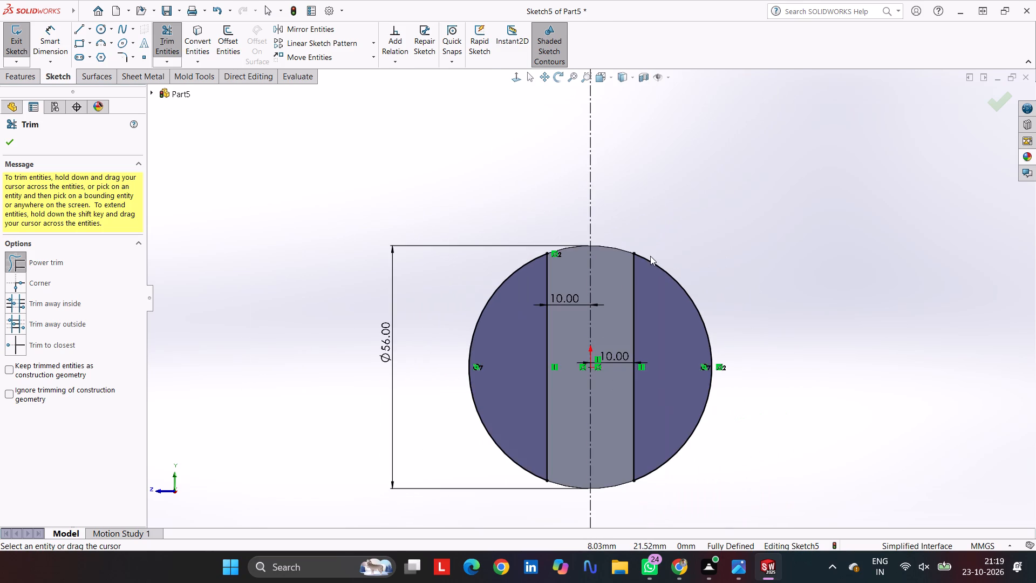
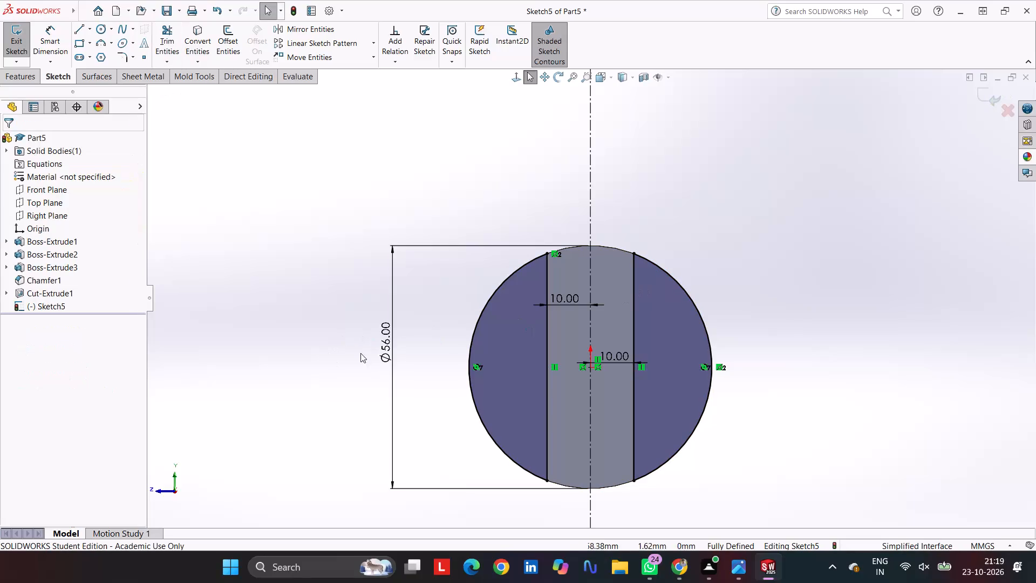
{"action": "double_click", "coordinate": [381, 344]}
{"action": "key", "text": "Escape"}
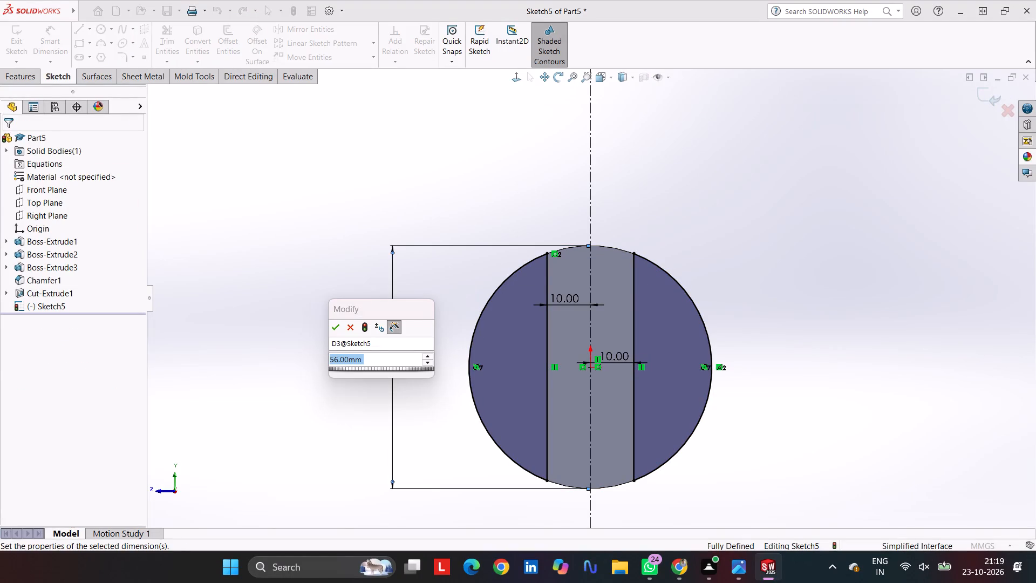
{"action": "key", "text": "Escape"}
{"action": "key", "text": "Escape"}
Undo the trims of the circle's arcs and the vertical lines' ends, restoring the untrimmed profile.
{"action": "key", "text": "ctrl+z"}
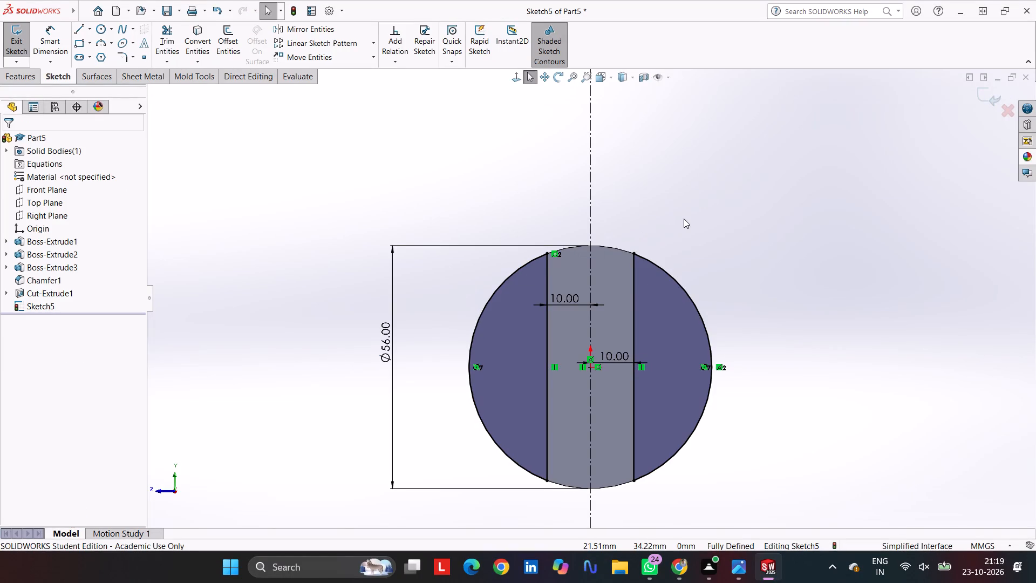
{"action": "key", "text": "ctrl+z"}
{"action": "key", "text": "ctrl+z"}
{"action": "key", "text": "ctrl+z"}
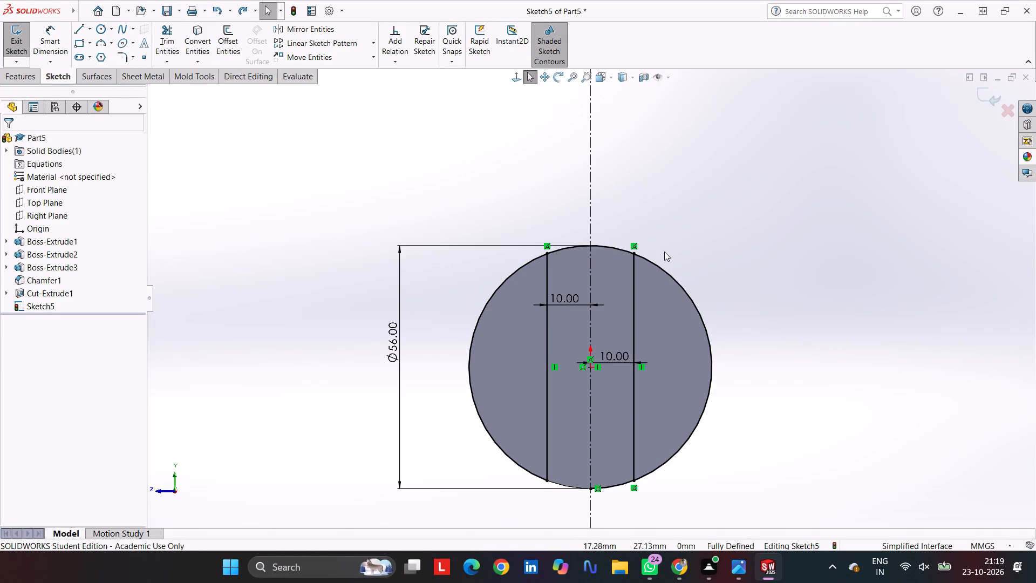
{"action": "key", "text": "ctrl+z"}
{"action": "key", "text": "ctrl+z"}
{"action": "key", "text": "ctrl+z"}
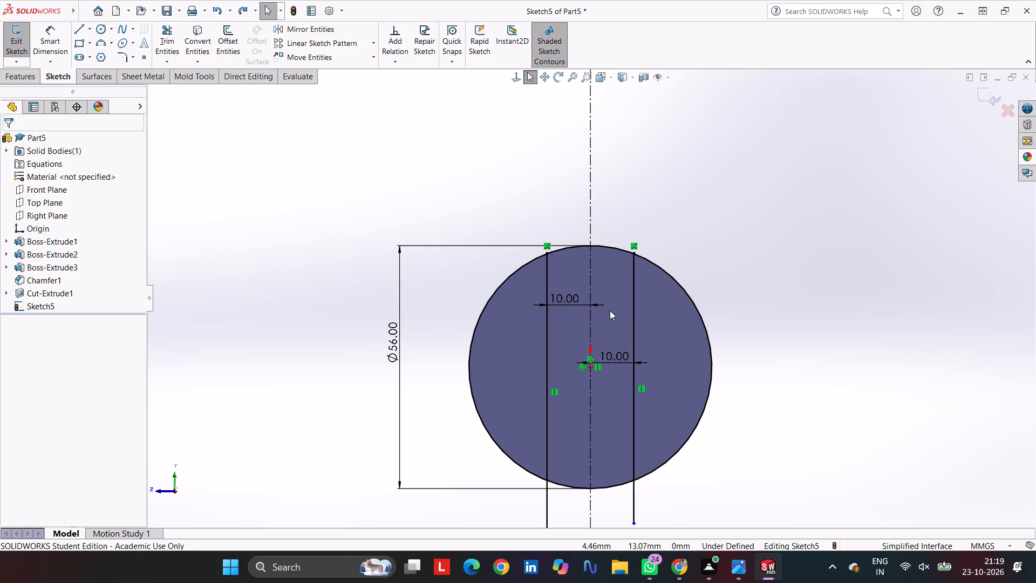
{"action": "key", "text": "ctrl+z"}
{"action": "key", "text": "ctrl+z"}
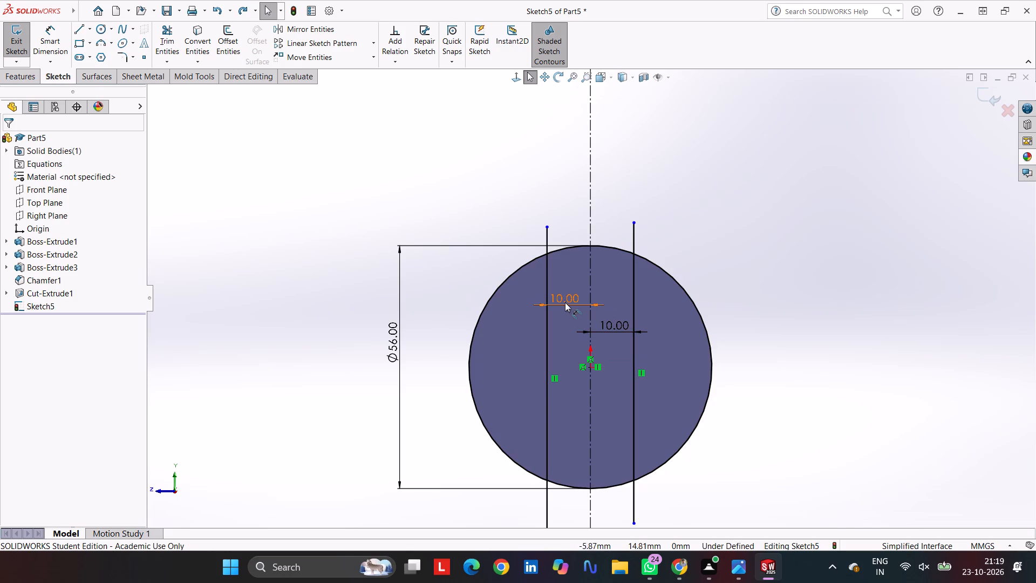
Set the distance of each of the two vertical lines from the central construction line to 21 mm.
{"action": "double_click", "coordinate": [565, 302]}
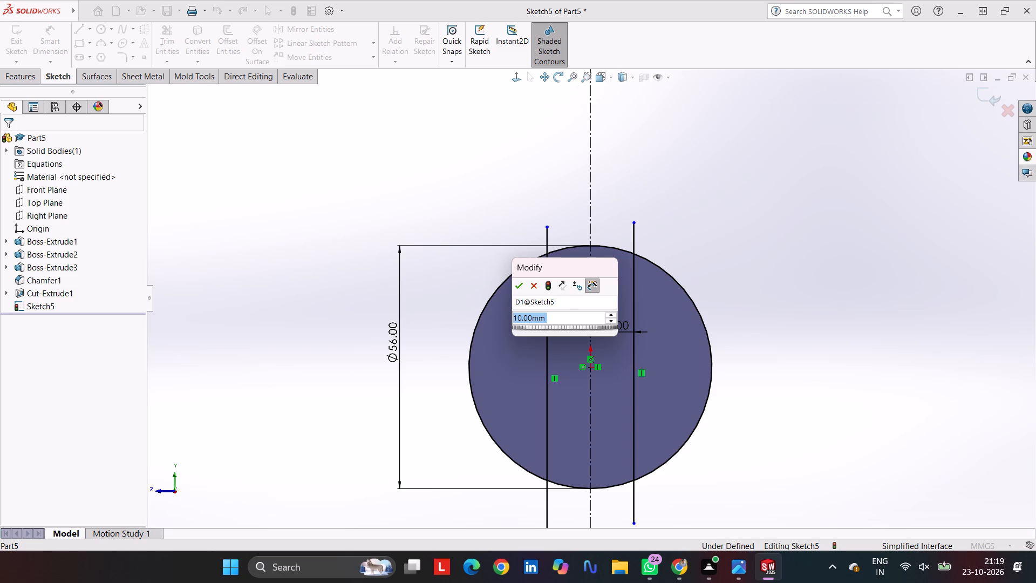
{"action": "type", "text": "21"}
{"action": "key", "text": "Return"}
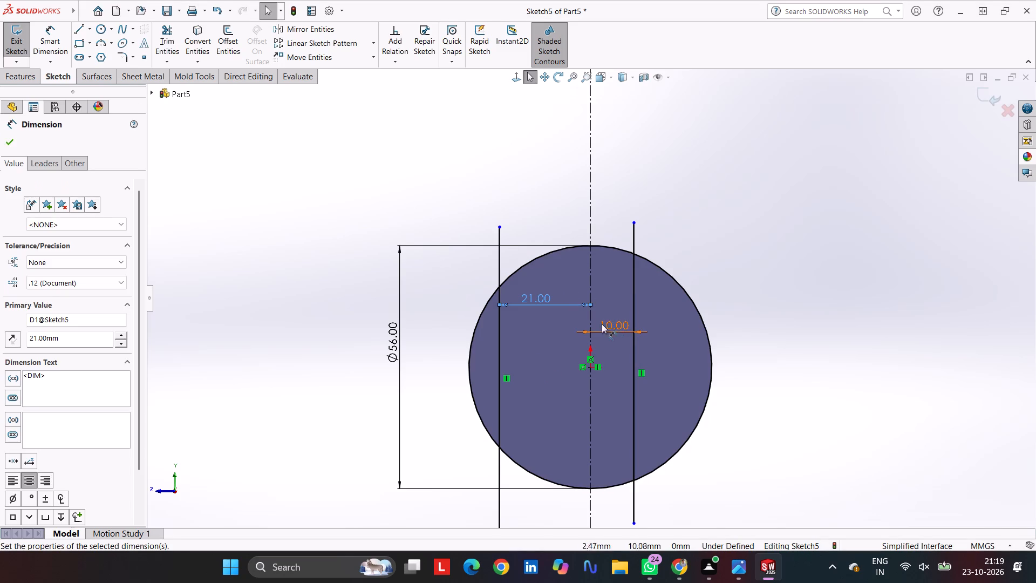
{"action": "double_click", "coordinate": [614, 325]}
{"action": "type", "text": "21"}
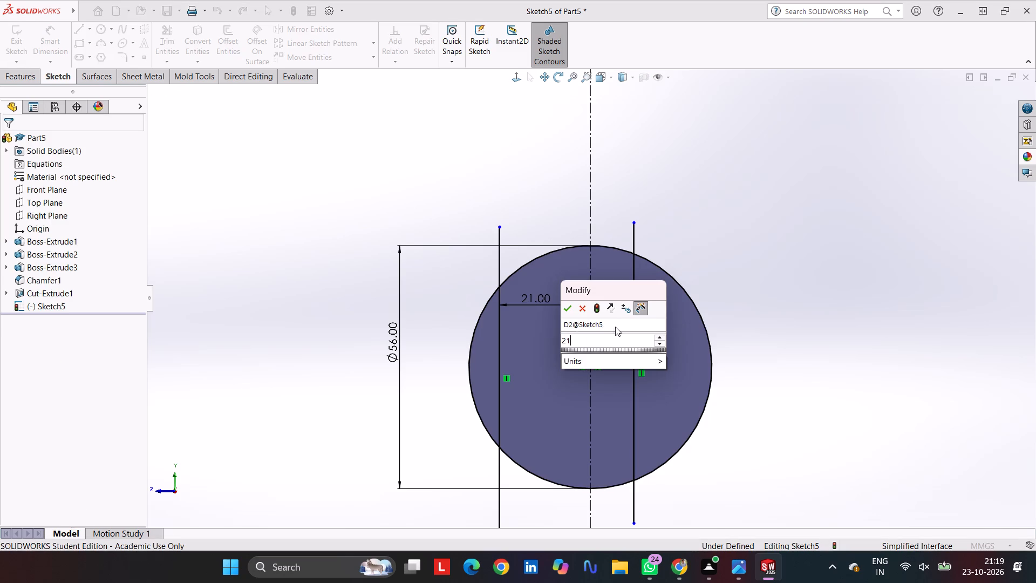
{"action": "key", "text": "Return"}
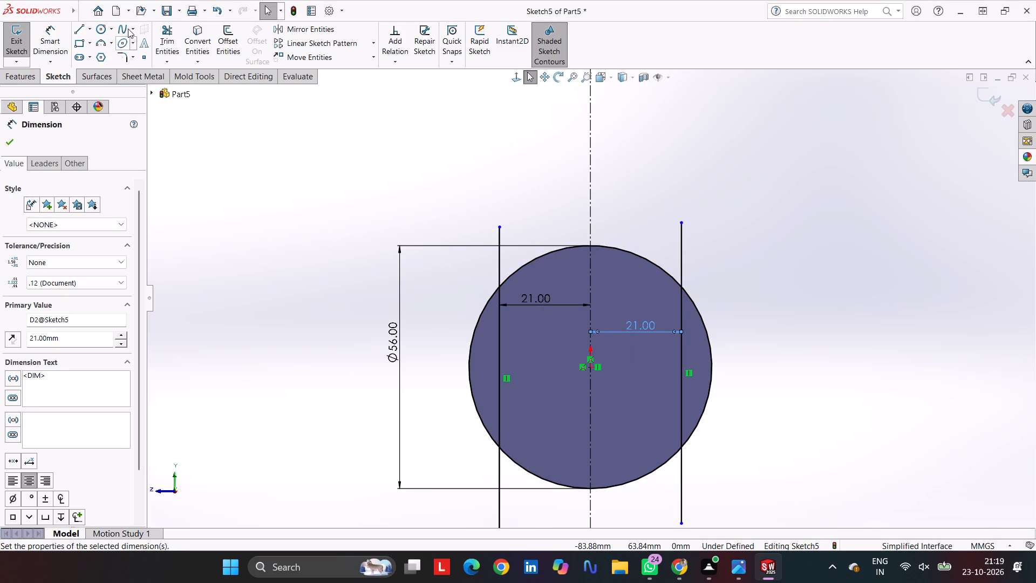
Power trim the vertical lines' ends outside the circle and the top and bottom arcs between them, leaving two closed side segments.
{"action": "left_click", "coordinate": [171, 30]}
{"action": "left_click_drag", "start_coordinate": [514, 257], "coordinate": [473, 291]}
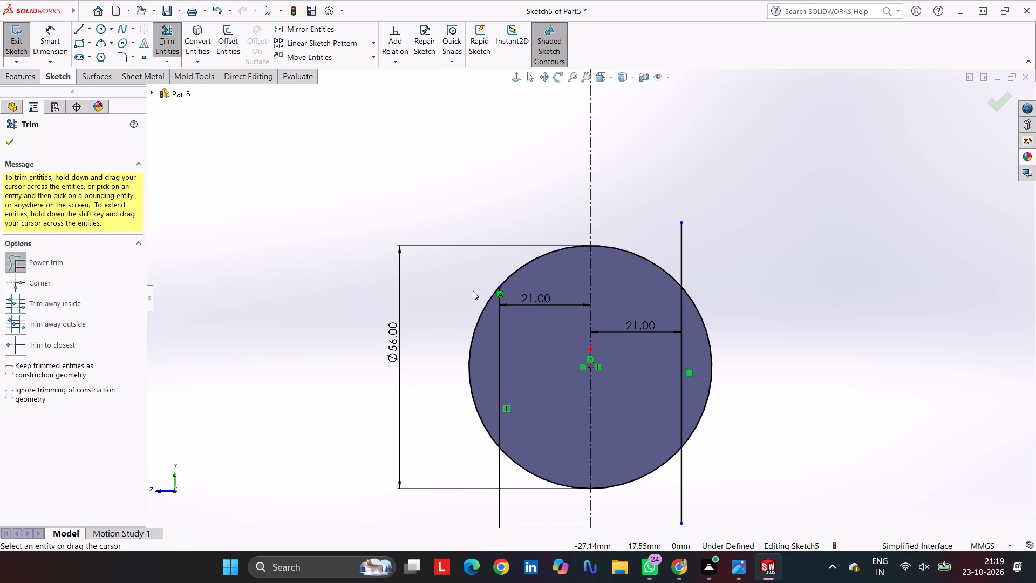
{"action": "left_click_drag", "start_coordinate": [658, 247], "coordinate": [710, 268]}
{"action": "left_click_drag", "start_coordinate": [652, 280], "coordinate": [652, 199]}
{"action": "left_click_drag", "start_coordinate": [564, 267], "coordinate": [557, 215]}
{"action": "scroll", "coordinate": [595, 382], "scroll_direction": "up", "scroll_amount": 4}
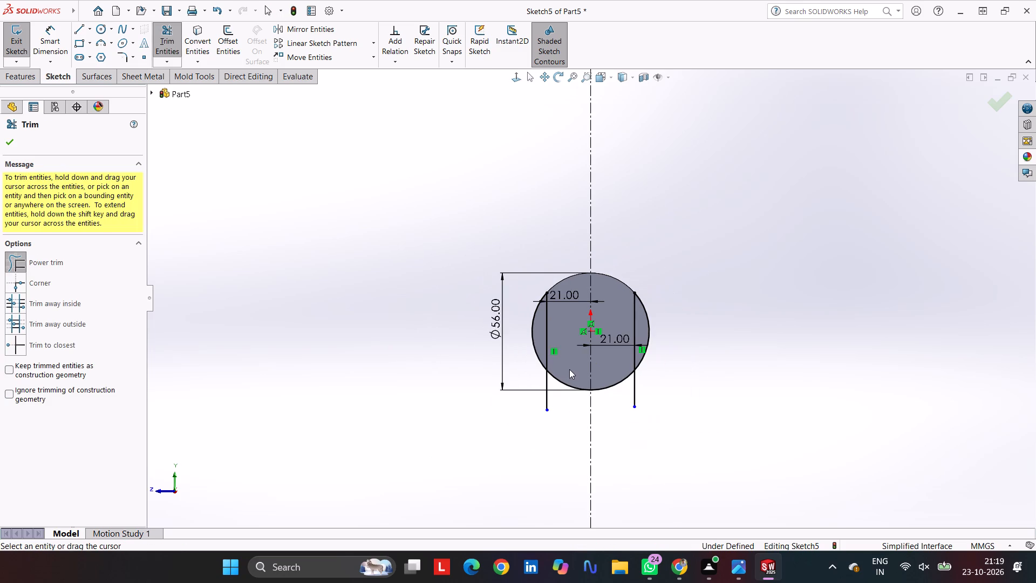
{"action": "left_click_drag", "start_coordinate": [569, 369], "coordinate": [571, 408]}
{"action": "left_click_drag", "start_coordinate": [560, 397], "coordinate": [520, 407]}
{"action": "left_click_drag", "start_coordinate": [626, 394], "coordinate": [656, 376]}
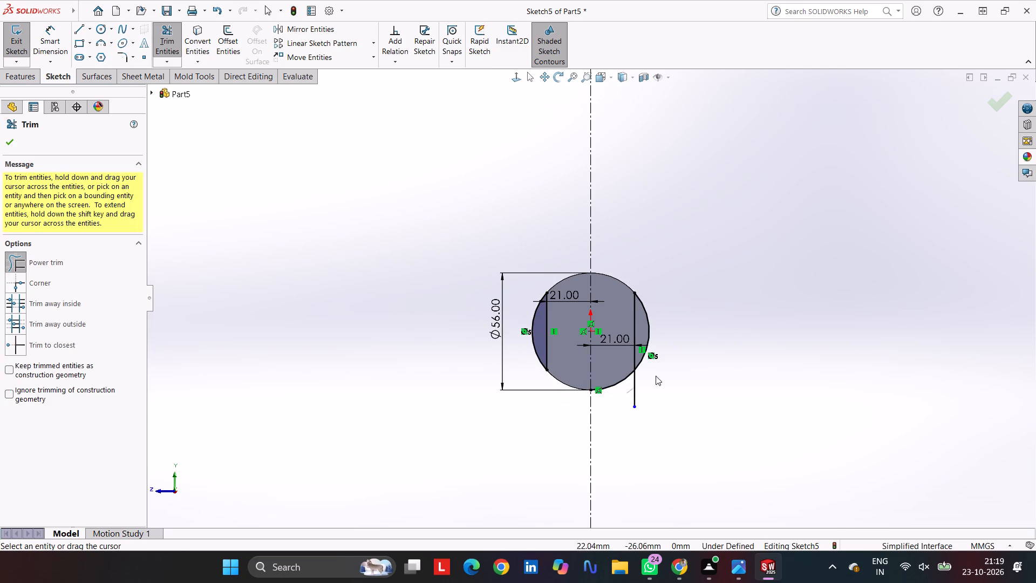
{"action": "left_click_drag", "start_coordinate": [656, 376], "coordinate": [681, 363]}
{"action": "left_click_drag", "start_coordinate": [619, 360], "coordinate": [629, 395]}
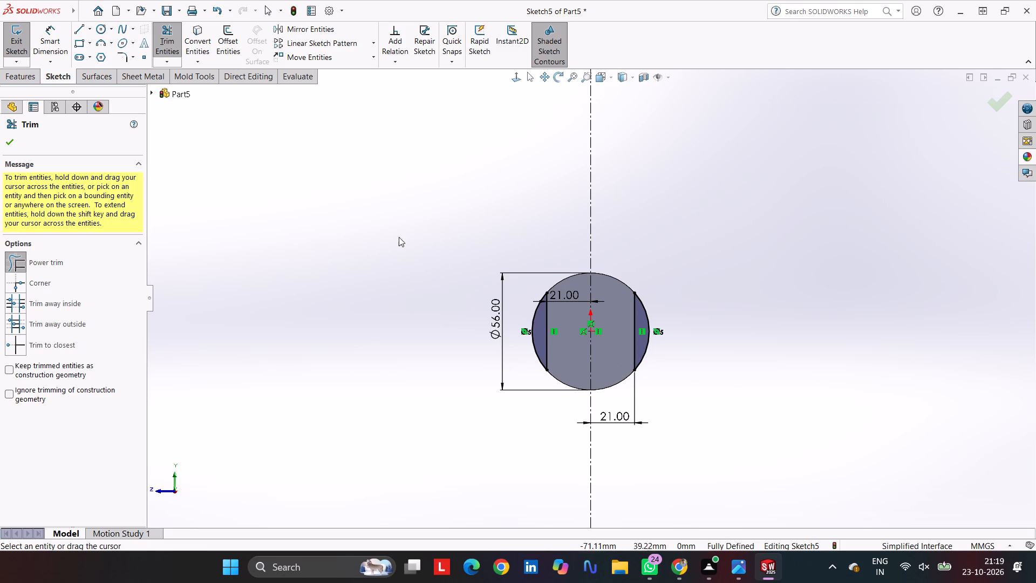
{"action": "left_click", "coordinate": [11, 143]}
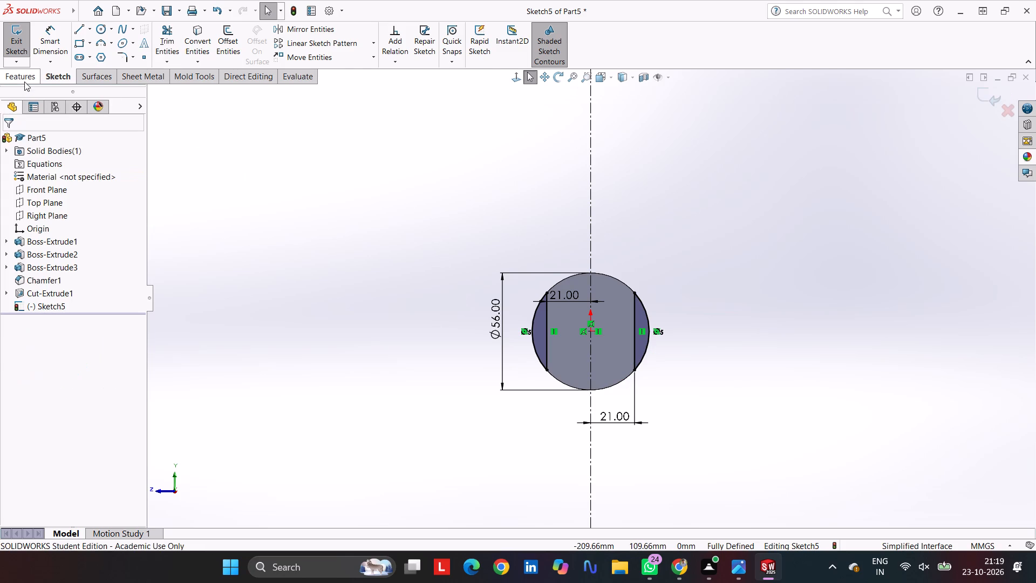
Cut-extrude the two side segments Through All along the 56 mm end to form two parallel flats.
{"action": "left_click", "coordinate": [24, 81]}
{"action": "left_click", "coordinate": [186, 32]}
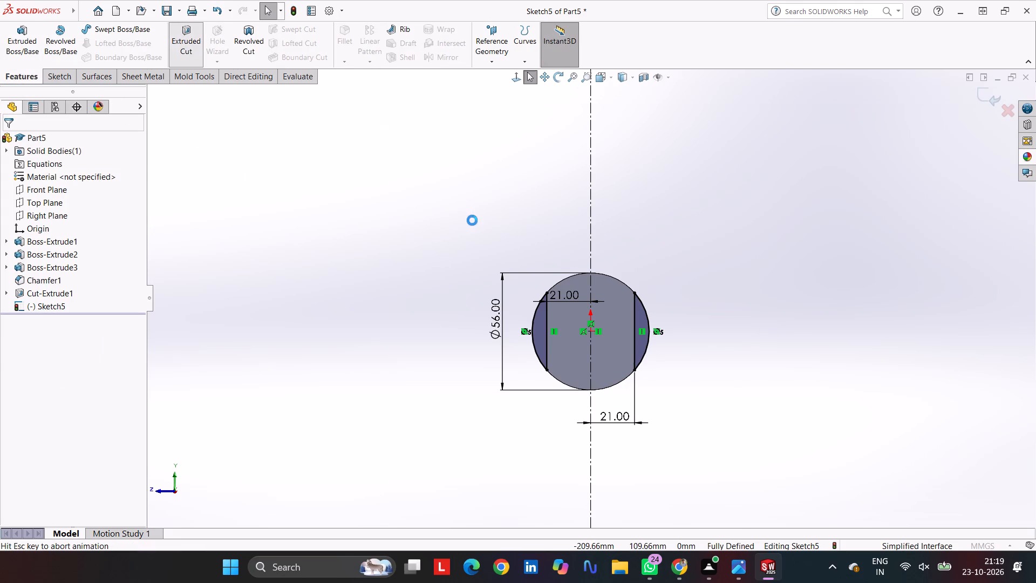
{"action": "middle_click_drag", "start_coordinate": [474, 223], "coordinate": [536, 279]}
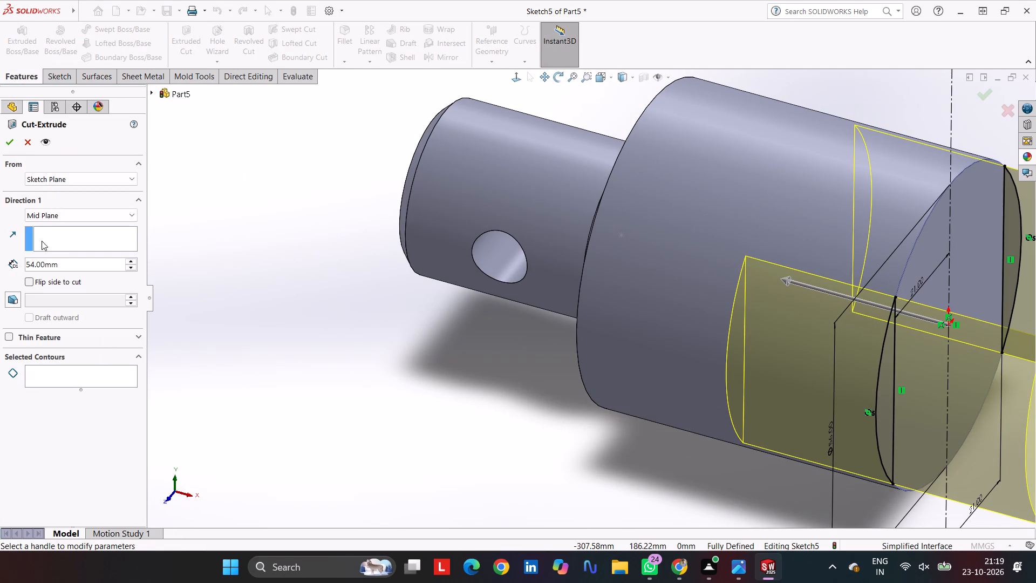
{"action": "left_click", "coordinate": [90, 214]}
{"action": "left_click", "coordinate": [71, 233]}
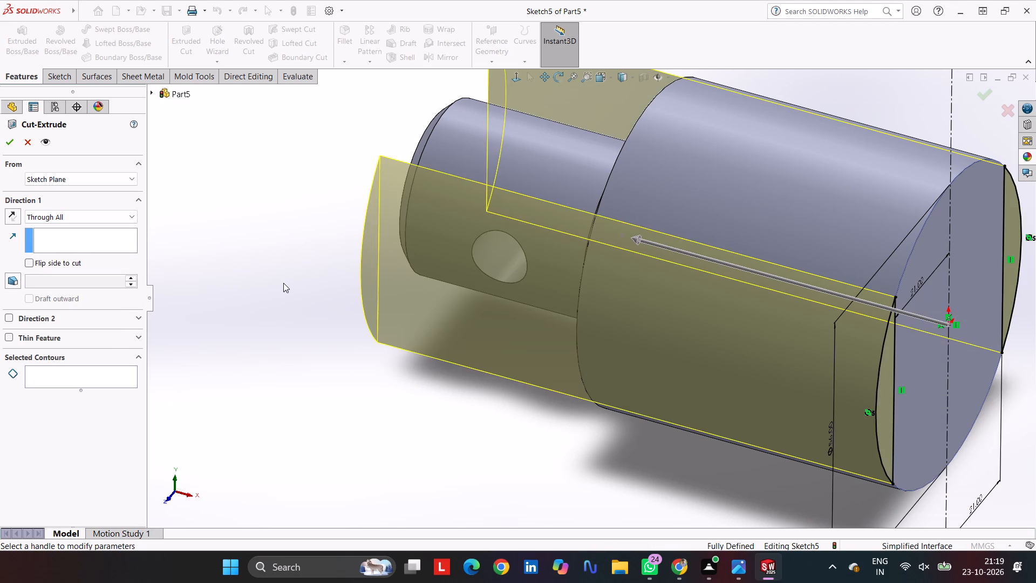
{"action": "middle_click_drag", "start_coordinate": [300, 282], "coordinate": [418, 416]}
{"action": "scroll", "coordinate": [405, 369], "scroll_direction": "up", "scroll_amount": 3}
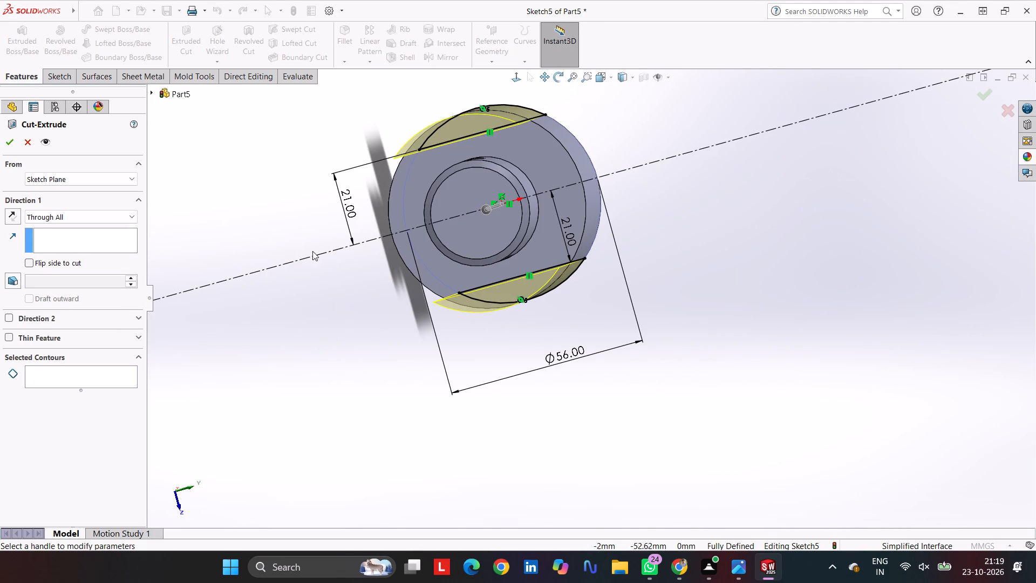
{"action": "left_click", "coordinate": [13, 144]}
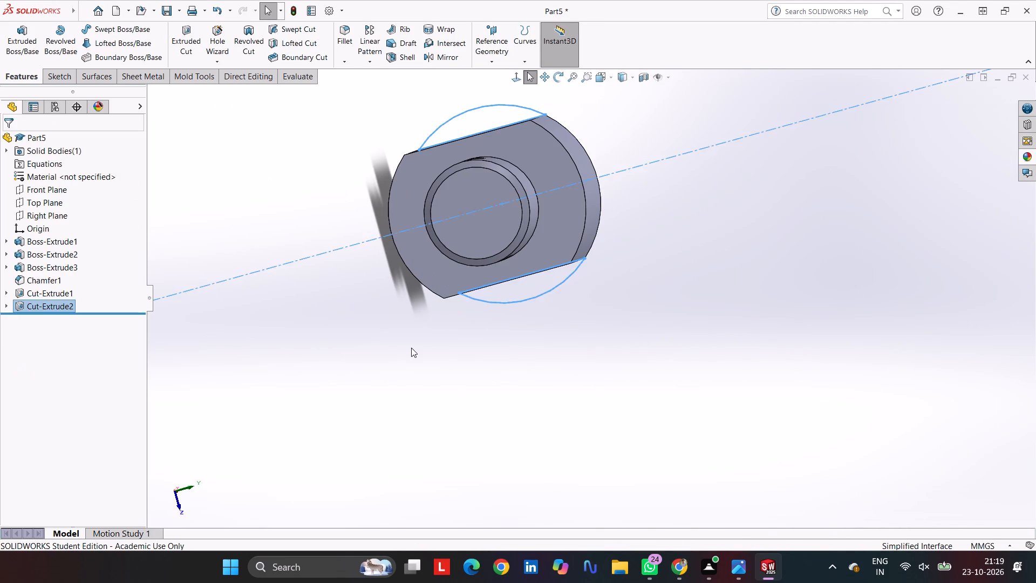
{"action": "left_click", "coordinate": [411, 348]}
Start a sketch on the flatted end face and draw a circle centred on the origin, matching the face's rounded edges.
{"action": "middle_click_drag", "start_coordinate": [754, 324], "coordinate": [561, 347]}
{"action": "scroll", "coordinate": [565, 350], "scroll_direction": "up", "scroll_amount": 1}
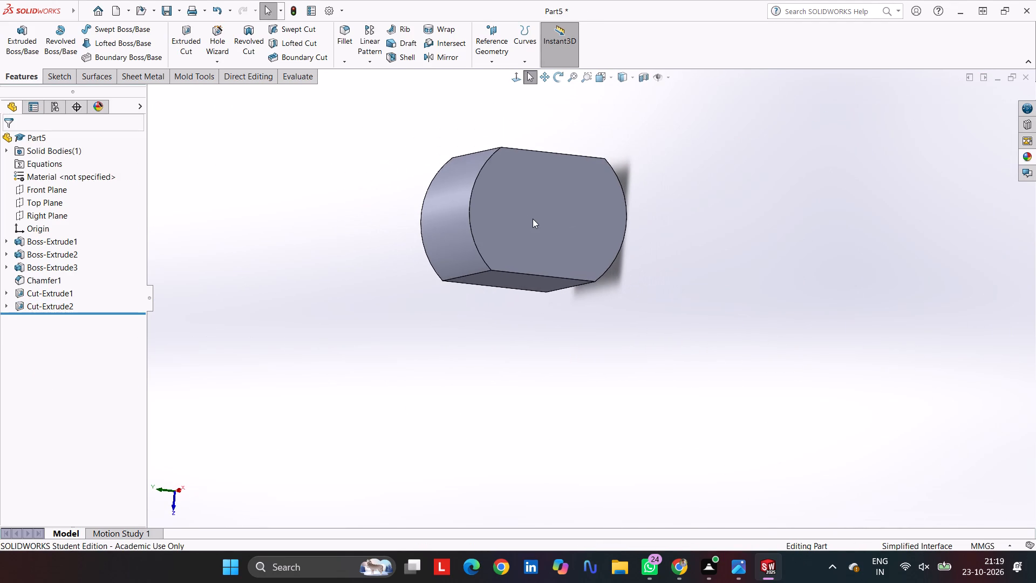
{"action": "left_click", "coordinate": [533, 219]}
{"action": "left_click", "coordinate": [580, 188]}
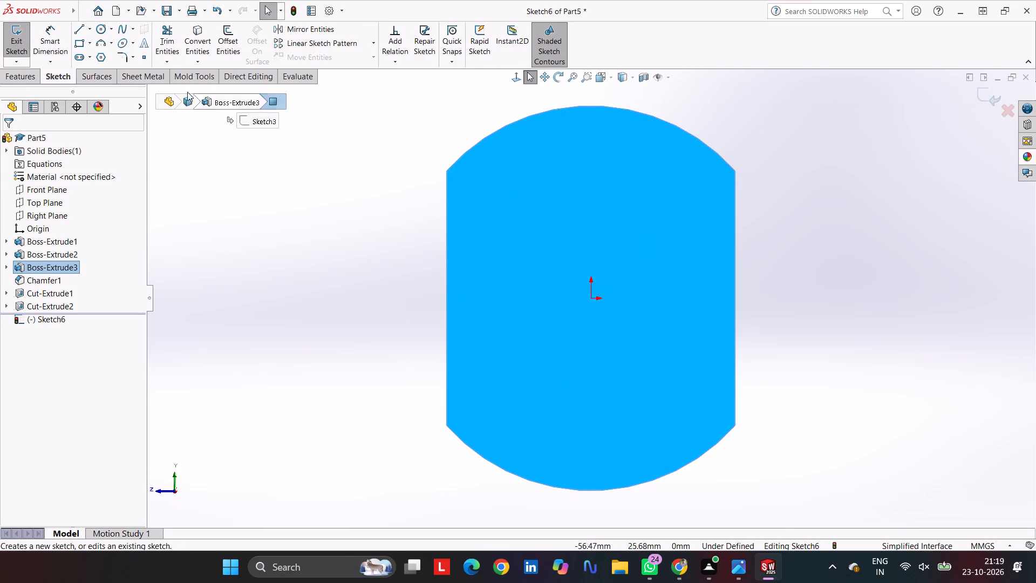
{"action": "left_click", "coordinate": [100, 29]}
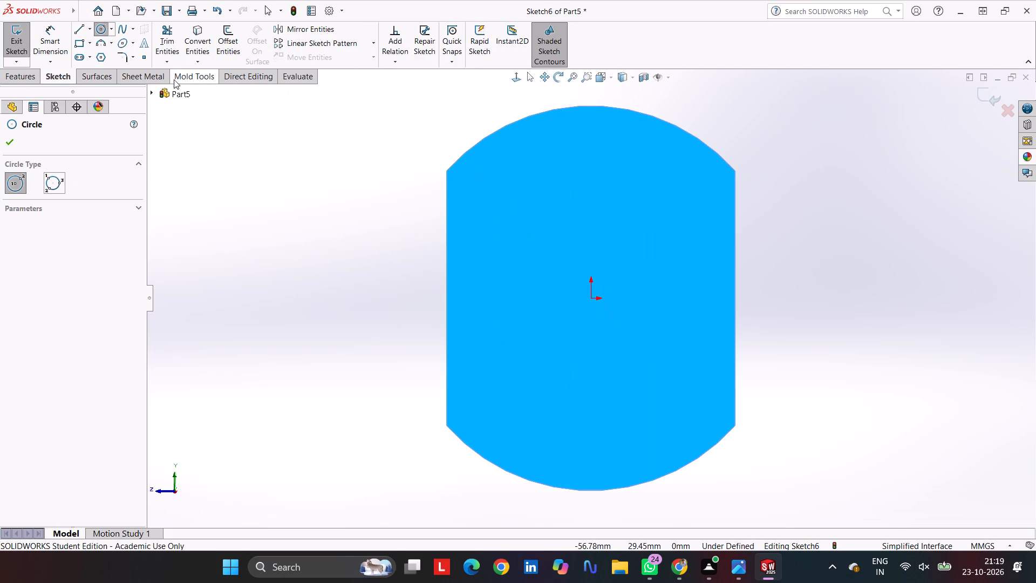
{"action": "left_click", "coordinate": [591, 297]}
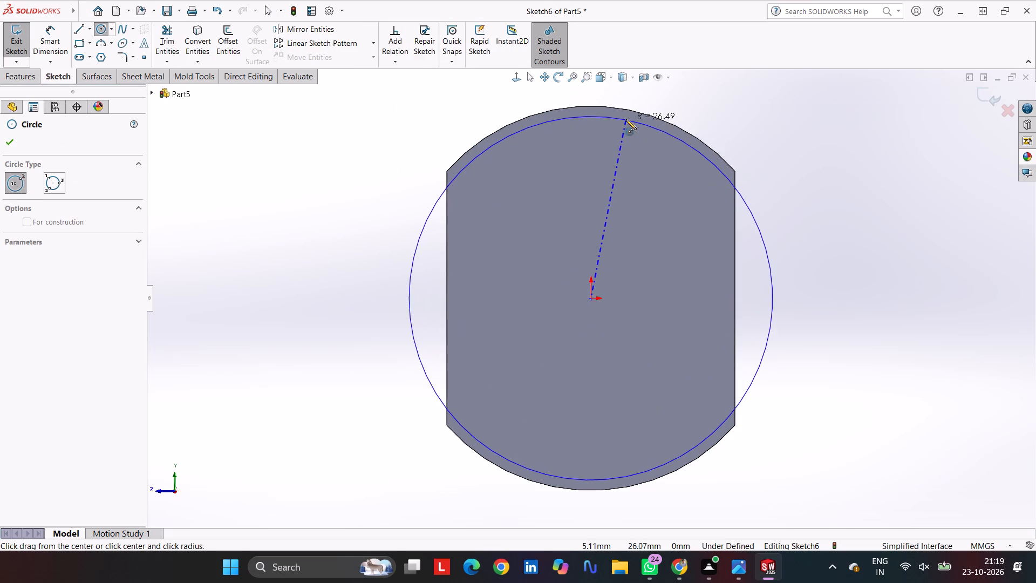
{"action": "left_click", "coordinate": [724, 159]}
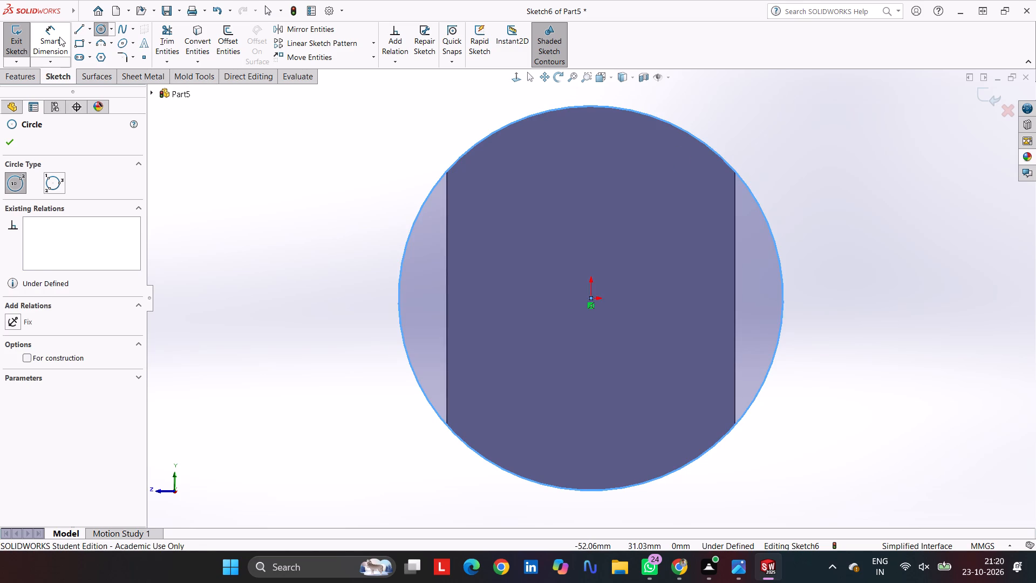
Dimension the circle's diameter as 56 mm.
{"action": "left_click", "coordinate": [59, 37]}
{"action": "left_click", "coordinate": [403, 259]}
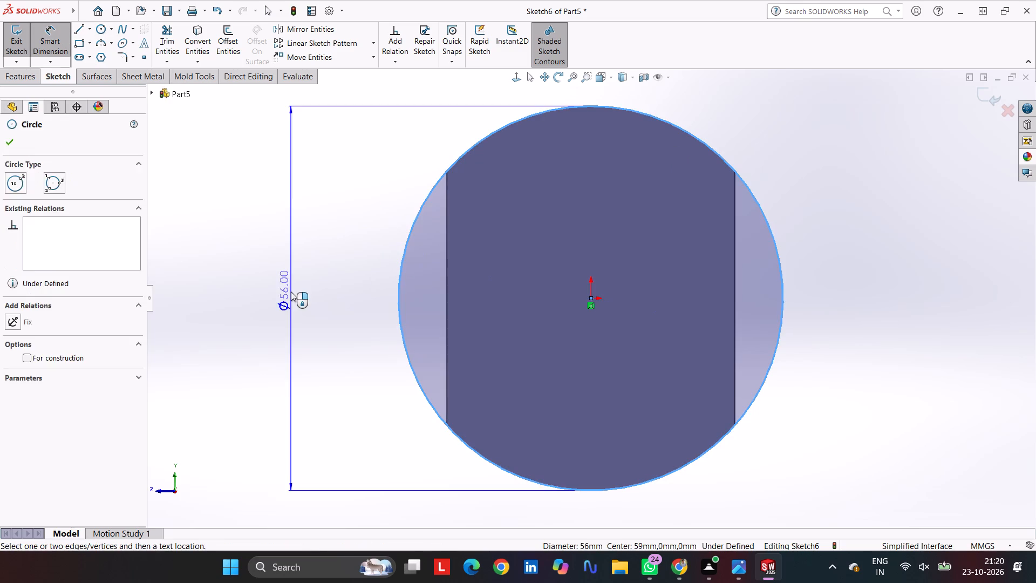
{"action": "left_click", "coordinate": [291, 291]}
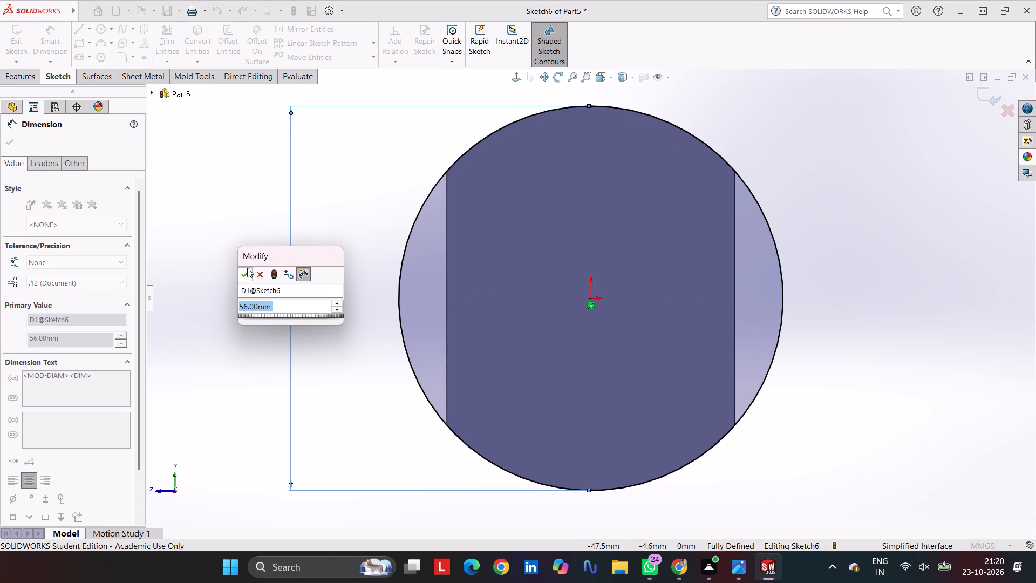
{"action": "left_click", "coordinate": [246, 280]}
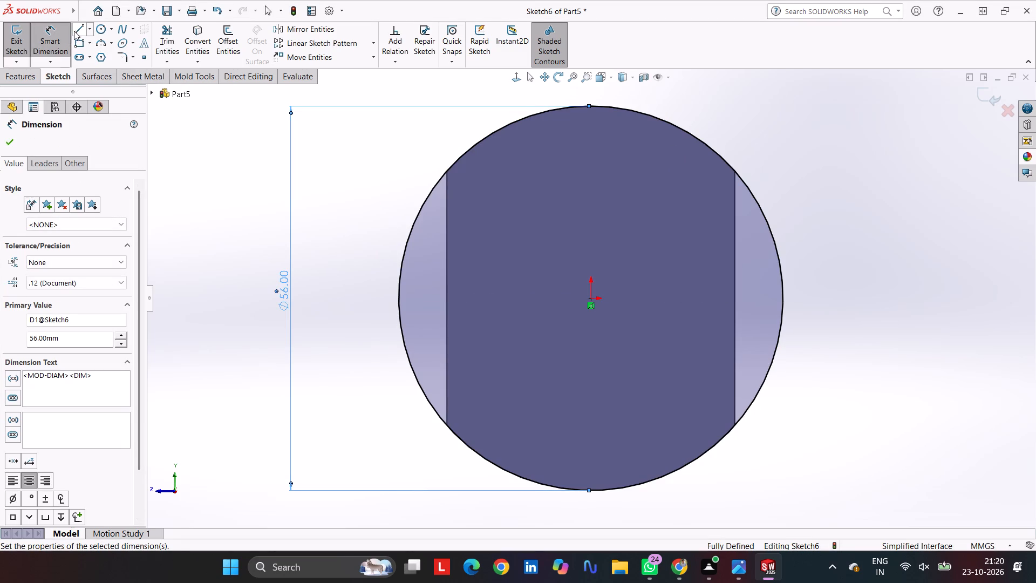
Draw a vertical, infinite-length construction line through the origin.
{"action": "left_click", "coordinate": [74, 31]}
{"action": "left_click", "coordinate": [44, 238]}
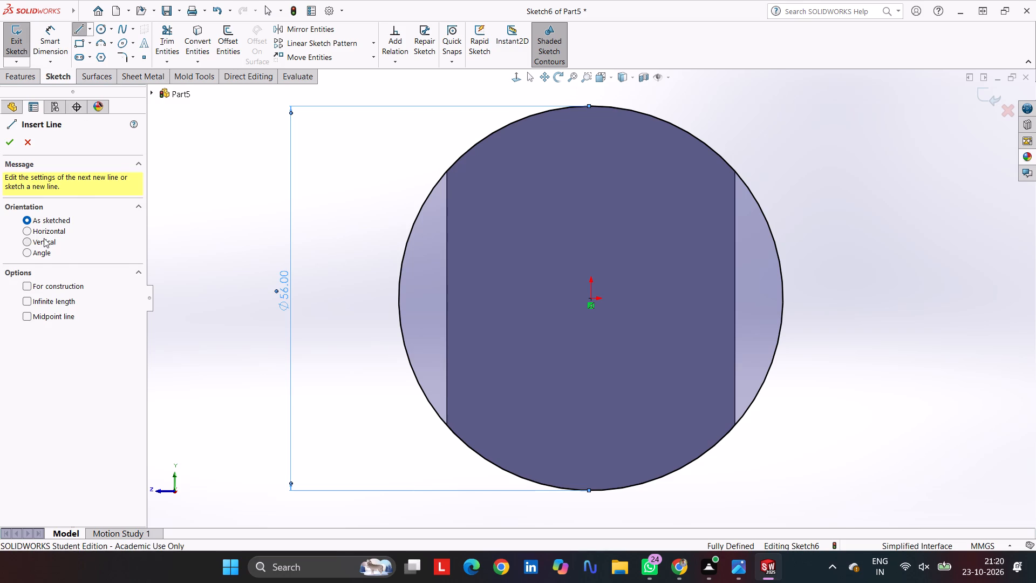
{"action": "left_click", "coordinate": [58, 302]}
{"action": "left_click", "coordinate": [62, 284]}
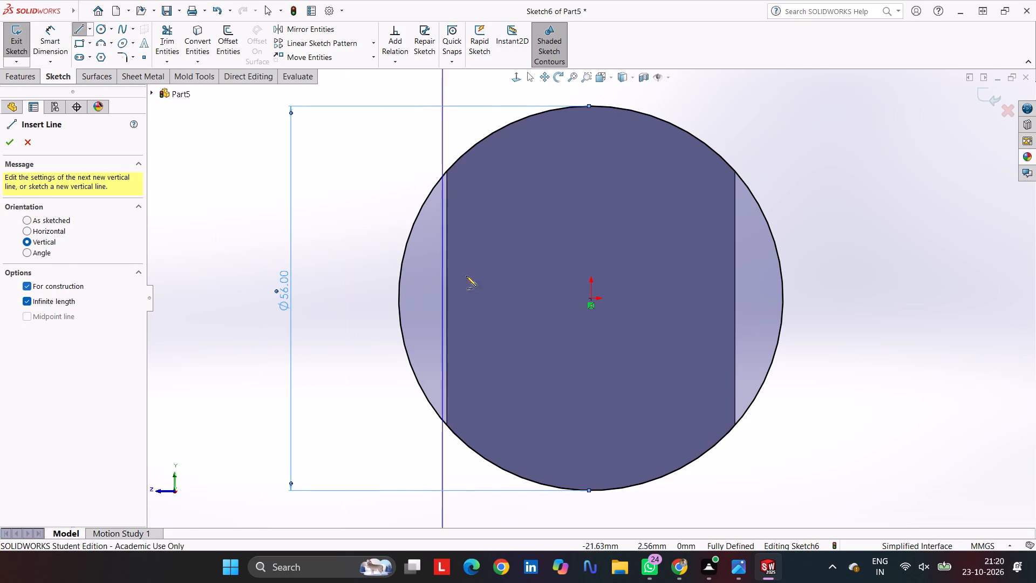
{"action": "left_click", "coordinate": [591, 296]}
{"action": "left_click", "coordinate": [15, 141]}
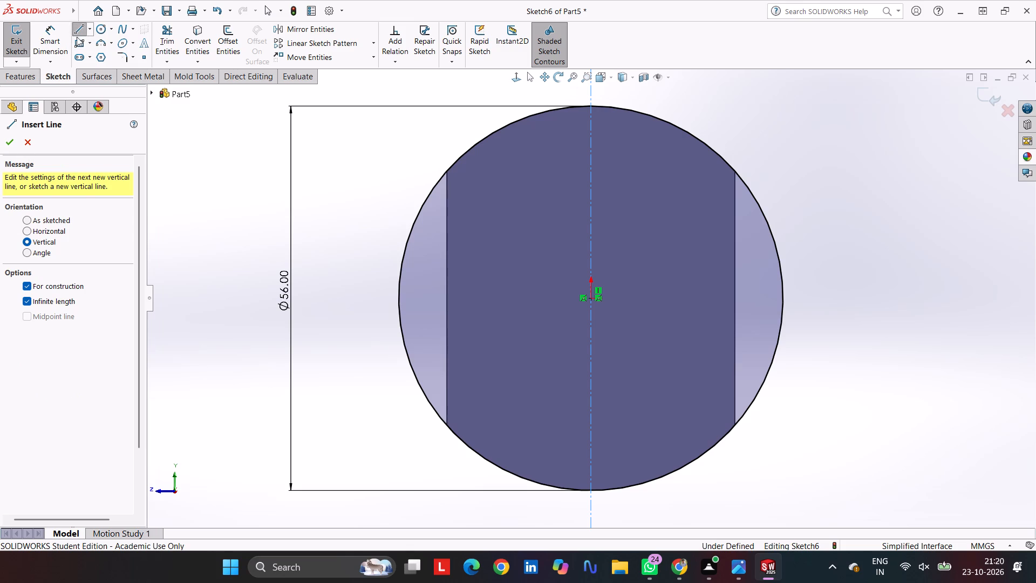
Draw two solid vertical lines about 68 mm and 71 mm long across the circle, one on each side of the construction line.
{"action": "left_click", "coordinate": [64, 300]}
{"action": "left_click", "coordinate": [60, 288]}
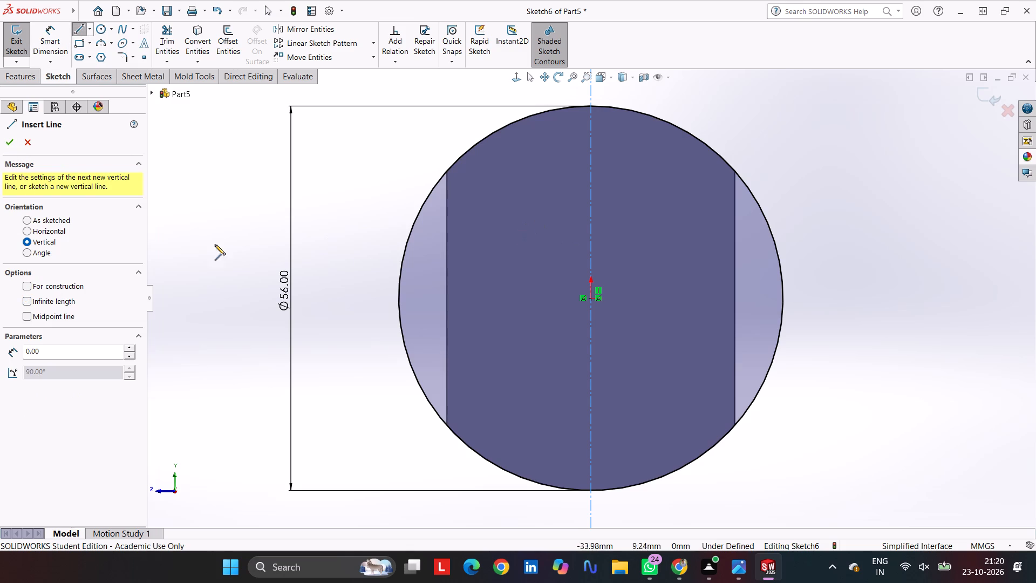
{"action": "scroll", "coordinate": [550, 121], "scroll_direction": "up", "scroll_amount": 2}
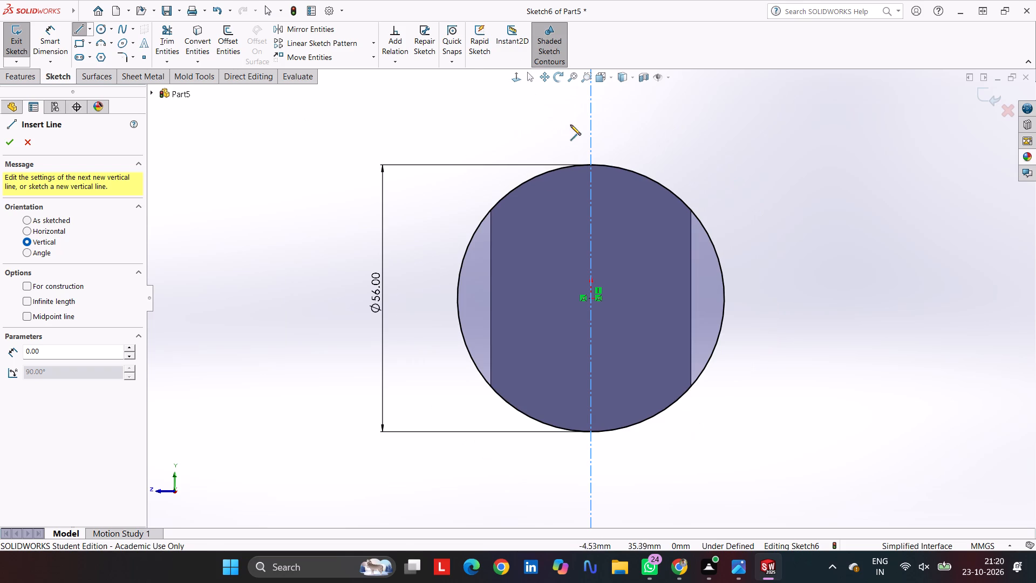
{"action": "left_click", "coordinate": [536, 137]}
{"action": "left_click", "coordinate": [539, 460]}
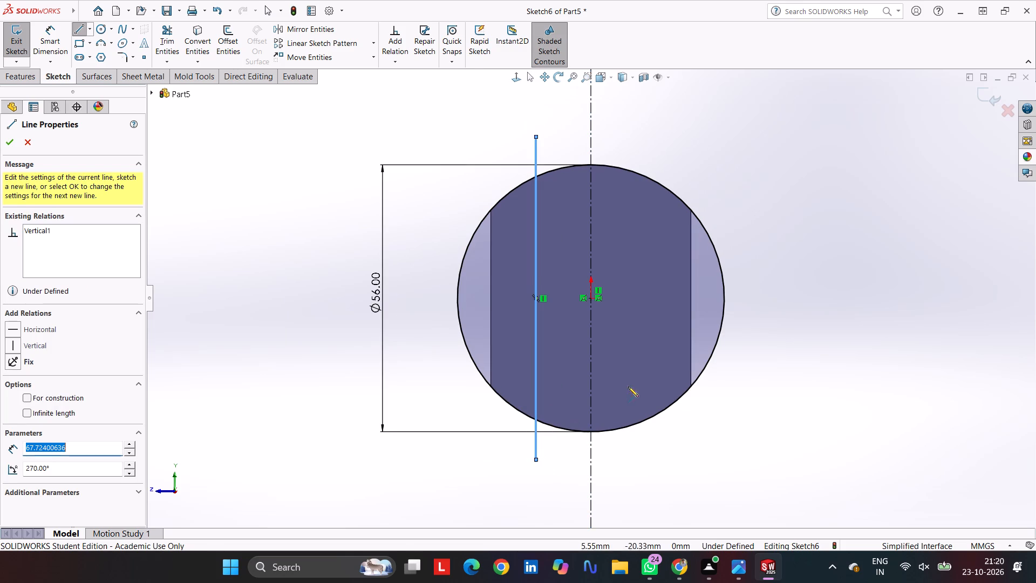
{"action": "left_click_drag", "start_coordinate": [639, 468], "coordinate": [639, 461]}
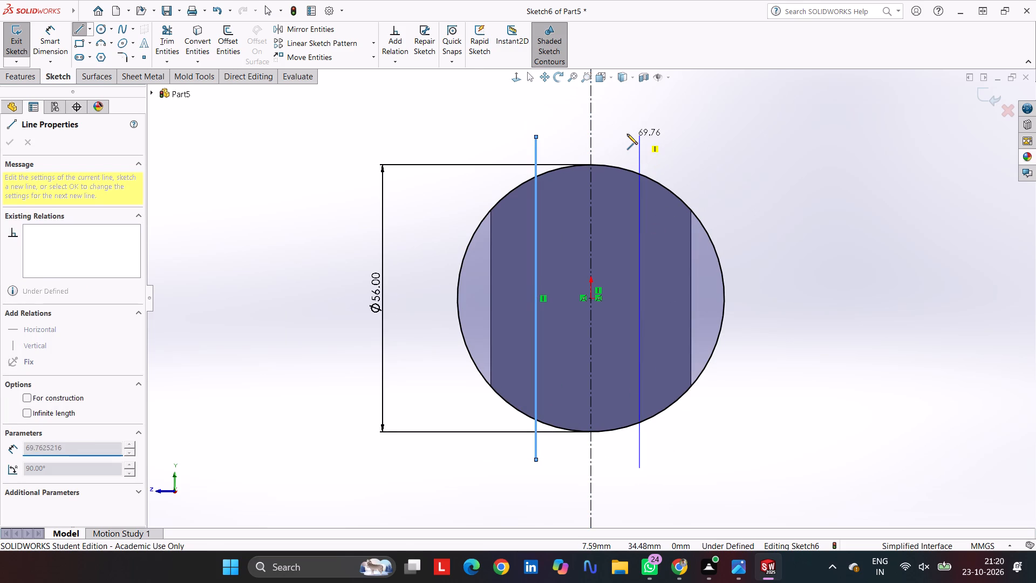
{"action": "left_click", "coordinate": [628, 130]}
Dimension each of the two solid vertical lines 10 mm from the vertical construction line.
{"action": "left_click", "coordinate": [52, 32]}
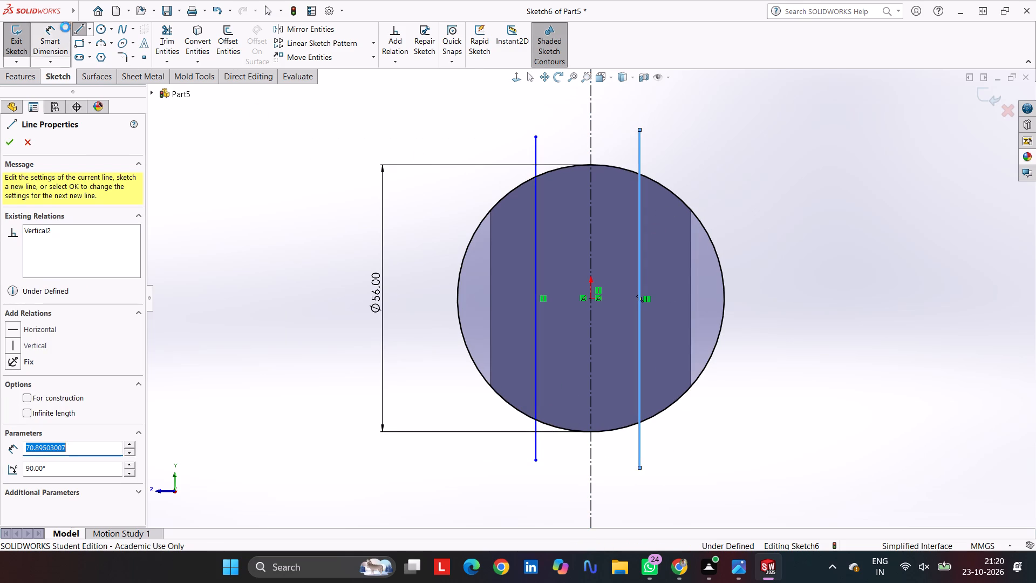
{"action": "left_click", "coordinate": [591, 221]}
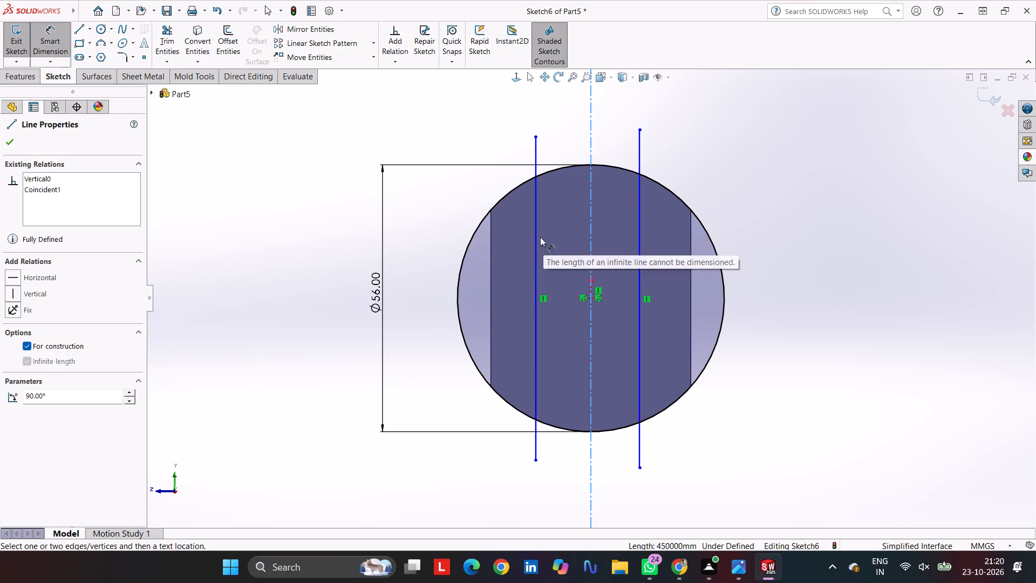
{"action": "left_click", "coordinate": [535, 234]}
{"action": "left_click", "coordinate": [558, 213]}
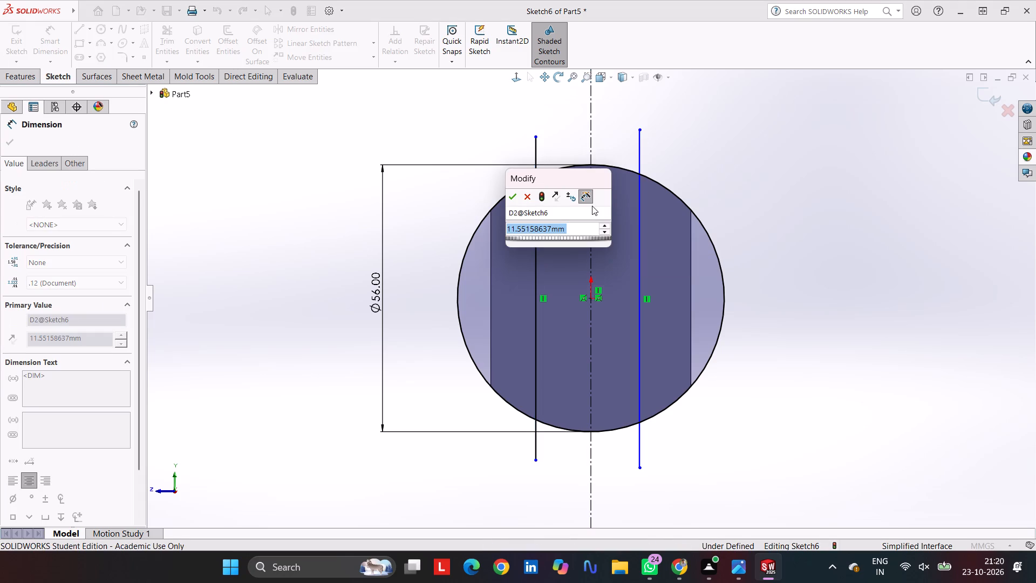
{"action": "type", "text": "20"}
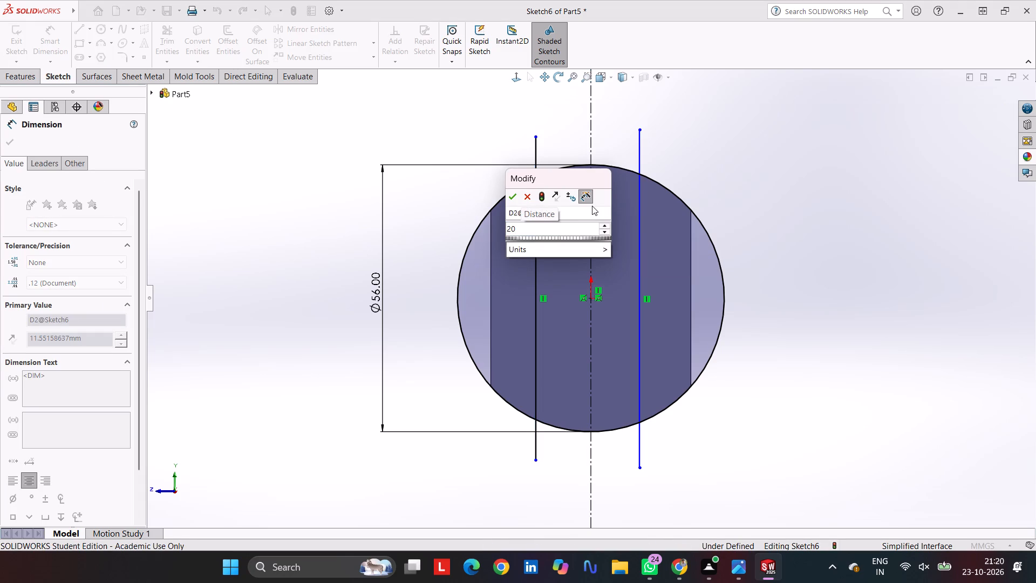
{"action": "key", "text": "BackSpace"}
{"action": "key", "text": "BackSpace"}
{"action": "type", "text": "10"}
{"action": "key", "text": "Return"}
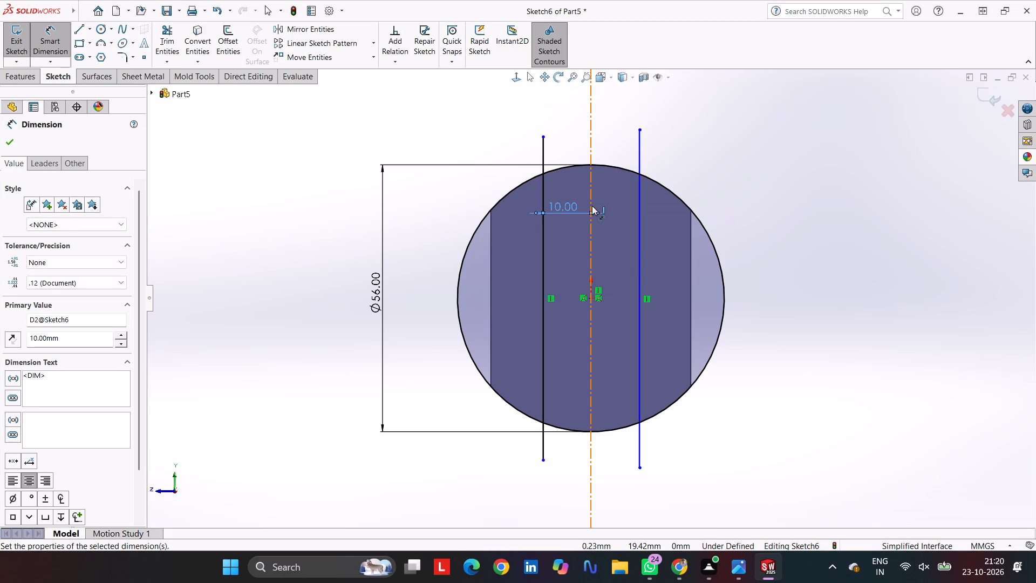
{"action": "left_click", "coordinate": [639, 228]}
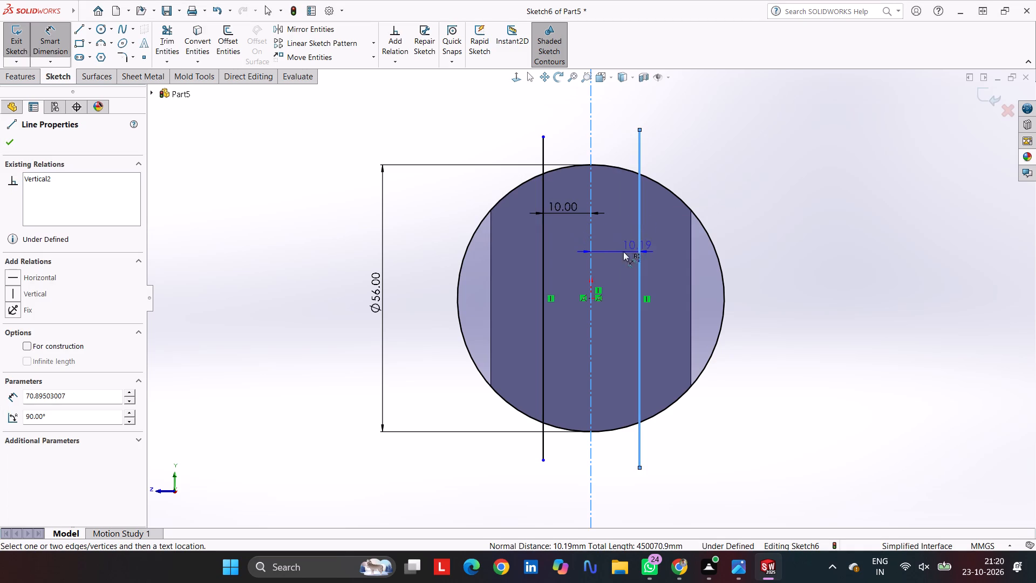
{"action": "left_click", "coordinate": [610, 252]}
{"action": "type", "text": "10"}
{"action": "key", "text": "Return"}
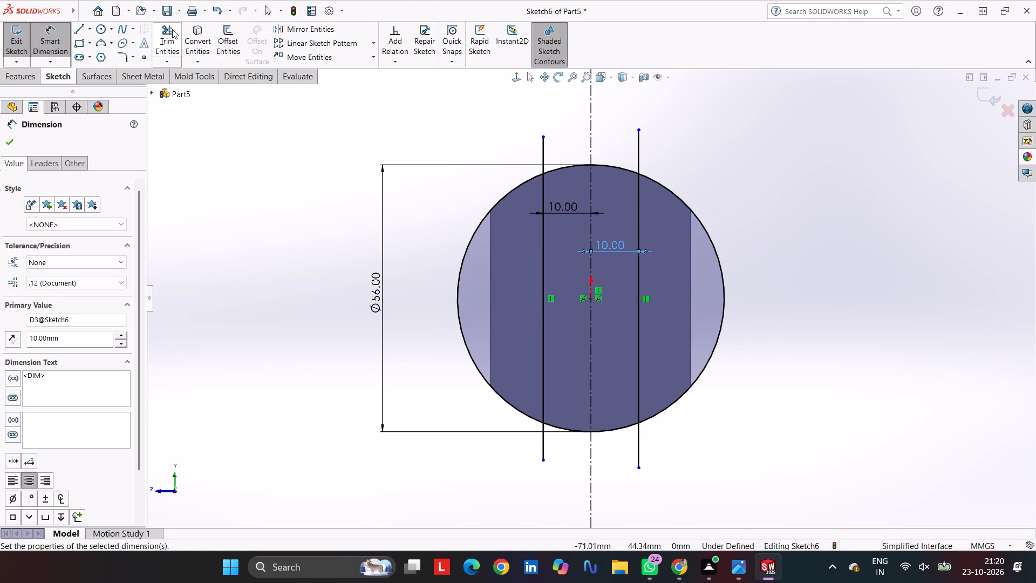
Trim the line ends outside the circle and the circle's two side arcs, leaving a closed central strip profile.
{"action": "left_click", "coordinate": [172, 29]}
{"action": "left_click_drag", "start_coordinate": [557, 146], "coordinate": [524, 164]}
{"action": "left_click_drag", "start_coordinate": [626, 146], "coordinate": [627, 148]}
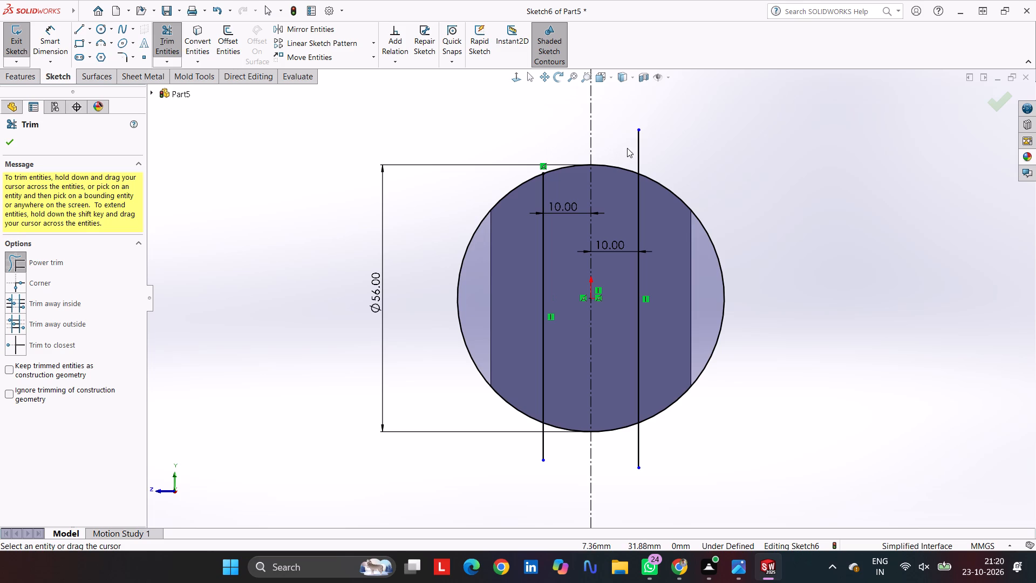
{"action": "left_click_drag", "start_coordinate": [627, 148], "coordinate": [658, 179]}
{"action": "left_click_drag", "start_coordinate": [693, 171], "coordinate": [683, 234]}
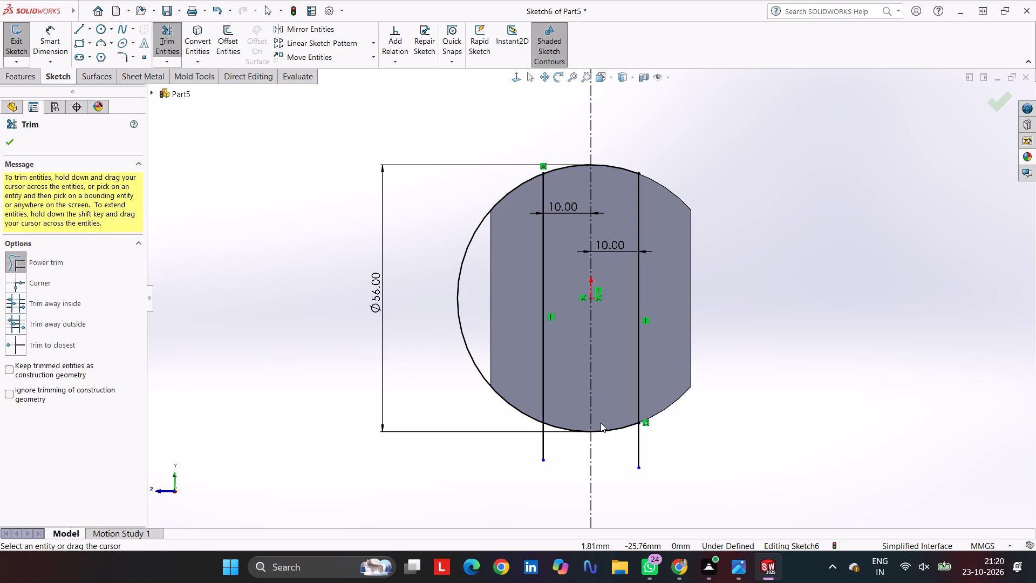
{"action": "left_click_drag", "start_coordinate": [563, 449], "coordinate": [531, 440]}
{"action": "left_click_drag", "start_coordinate": [617, 447], "coordinate": [682, 424]}
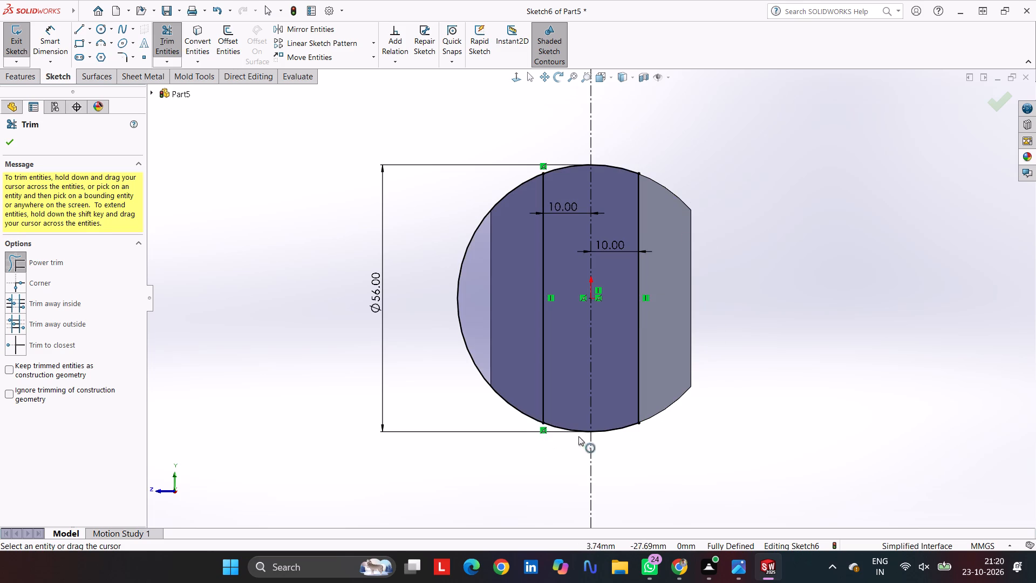
{"action": "left_click_drag", "start_coordinate": [519, 362], "coordinate": [506, 422]}
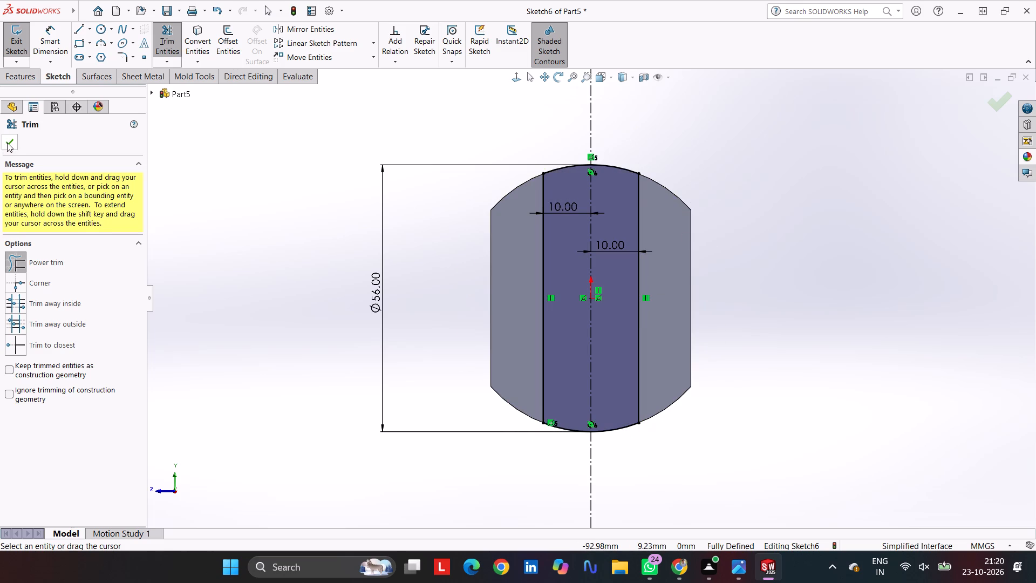
{"action": "left_click", "coordinate": [7, 143]}
Cut-extrude the central strip profile as a blind cut 44 mm deep into the flatted end.
{"action": "left_click", "coordinate": [12, 81]}
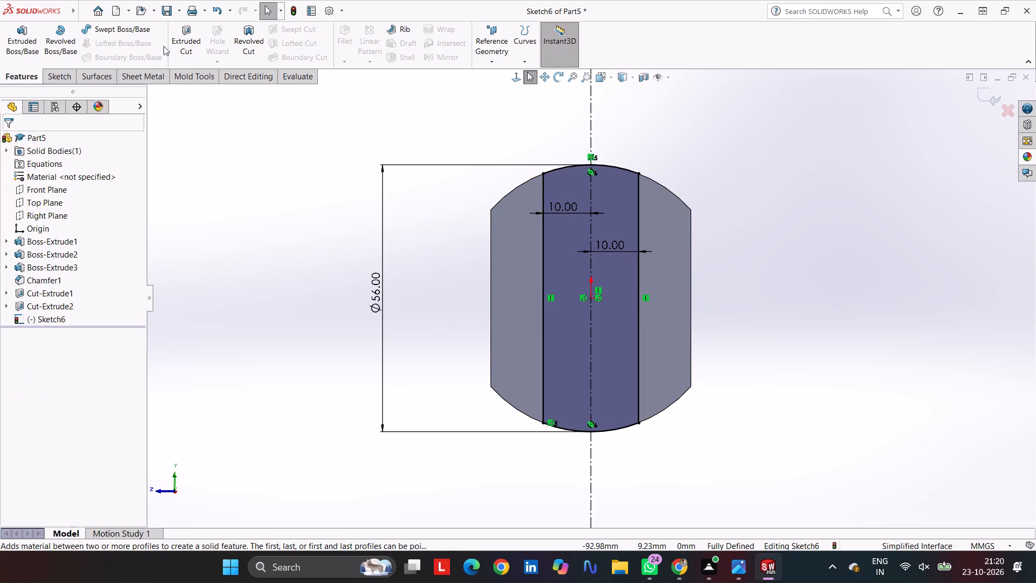
{"action": "left_click", "coordinate": [180, 39]}
{"action": "middle_click_drag", "start_coordinate": [408, 136], "coordinate": [431, 144]}
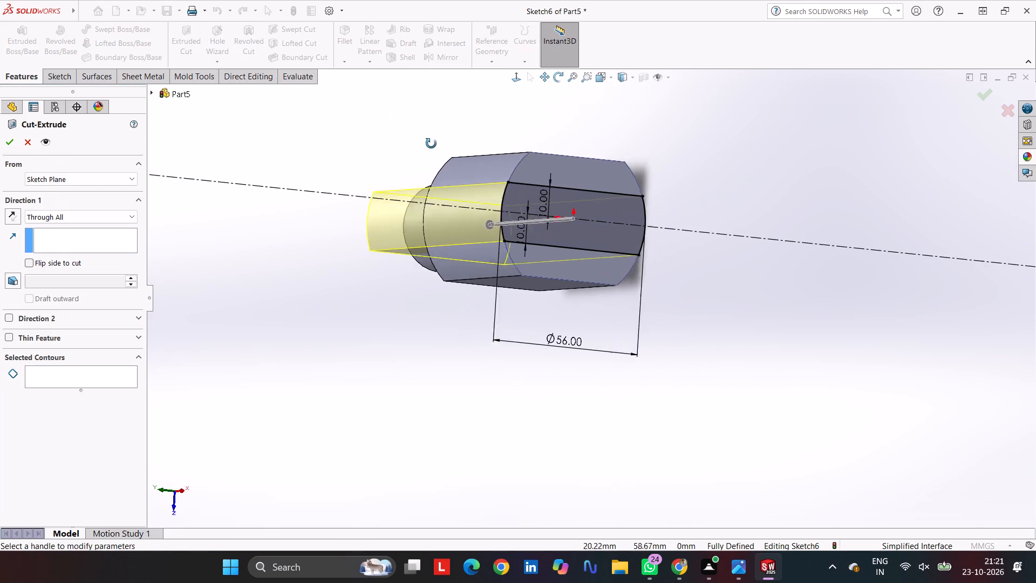
{"action": "middle_click_drag", "start_coordinate": [431, 144], "coordinate": [472, 133]}
{"action": "left_click", "coordinate": [83, 214]}
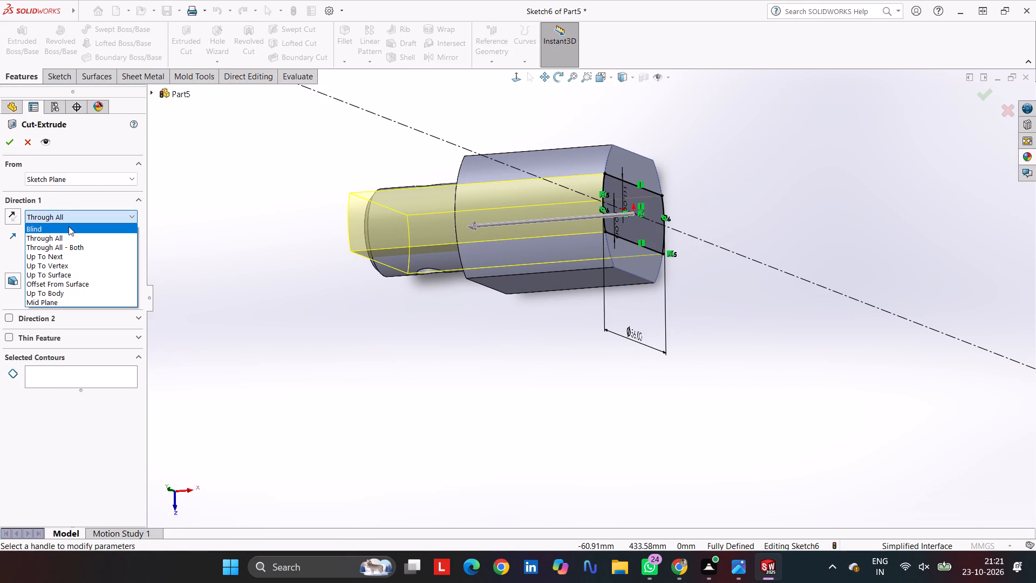
{"action": "left_click", "coordinate": [69, 226]}
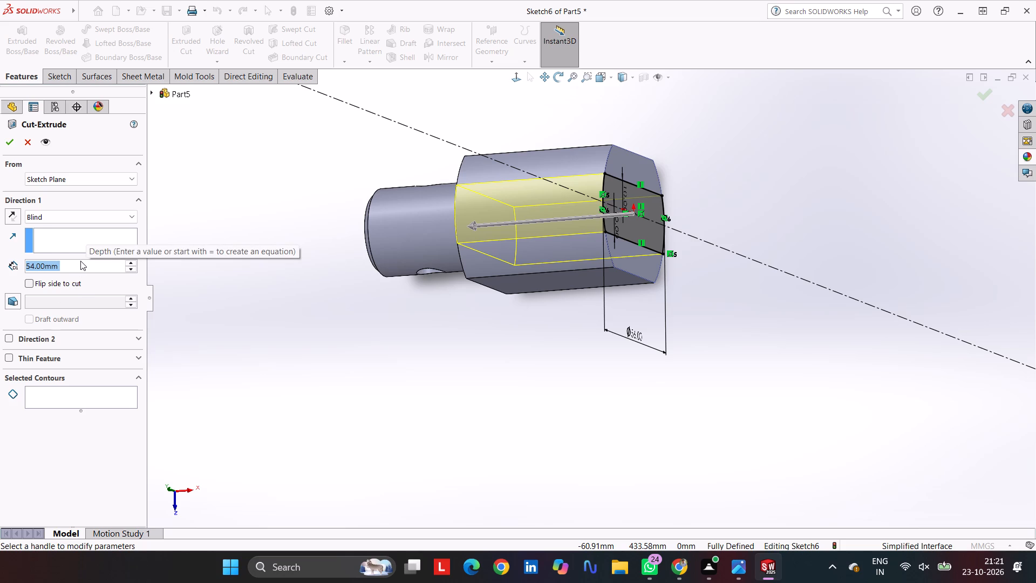
{"action": "type", "text": "44"}
{"action": "key", "text": "Return"}
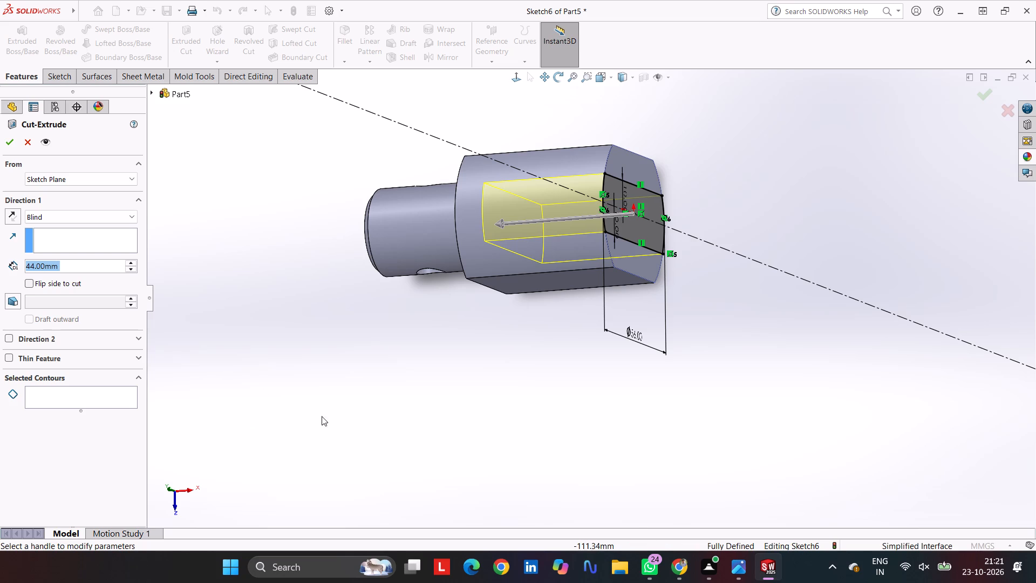
{"action": "middle_click_drag", "start_coordinate": [414, 421], "coordinate": [451, 439]}
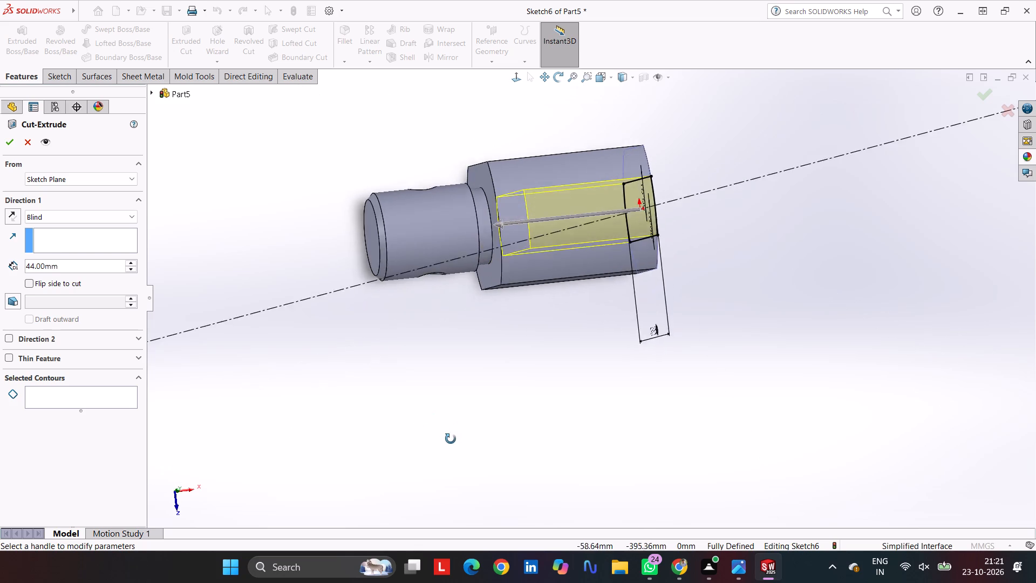
{"action": "middle_click_drag", "start_coordinate": [451, 439], "coordinate": [440, 396]}
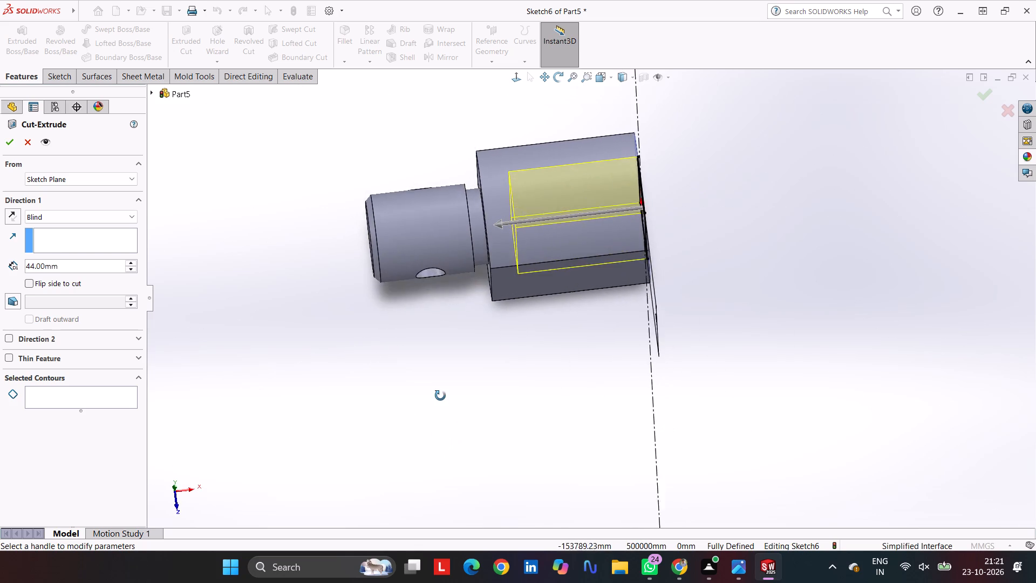
{"action": "middle_click_drag", "start_coordinate": [440, 396], "coordinate": [397, 452]}
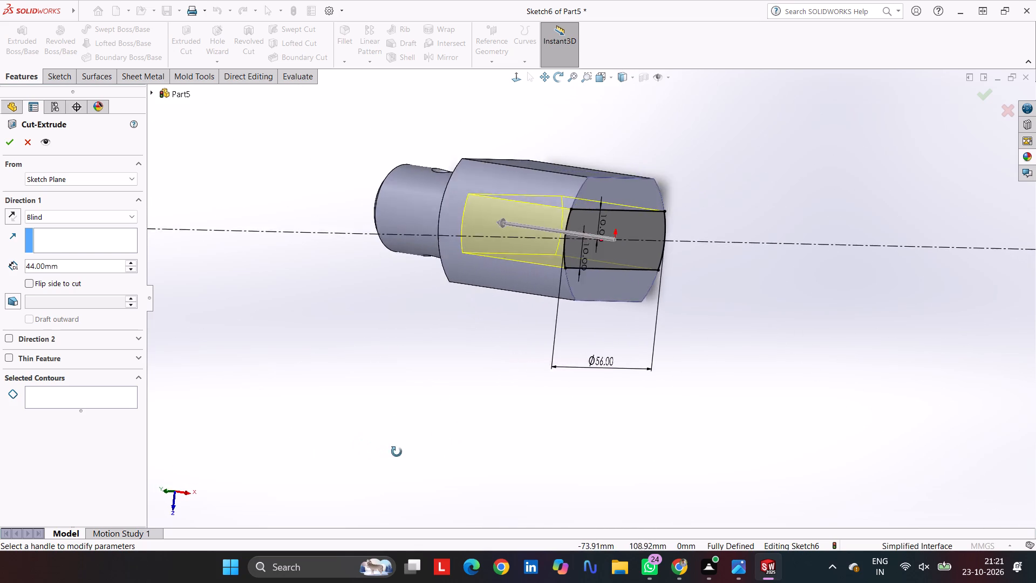
{"action": "middle_click_drag", "start_coordinate": [397, 452], "coordinate": [386, 449]}
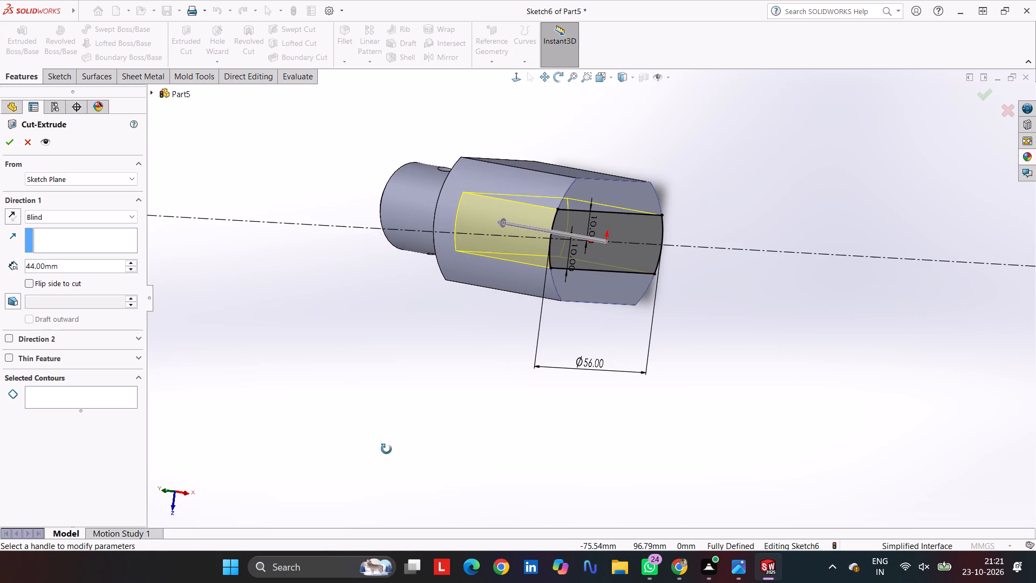
{"action": "middle_click_drag", "start_coordinate": [386, 449], "coordinate": [437, 459]}
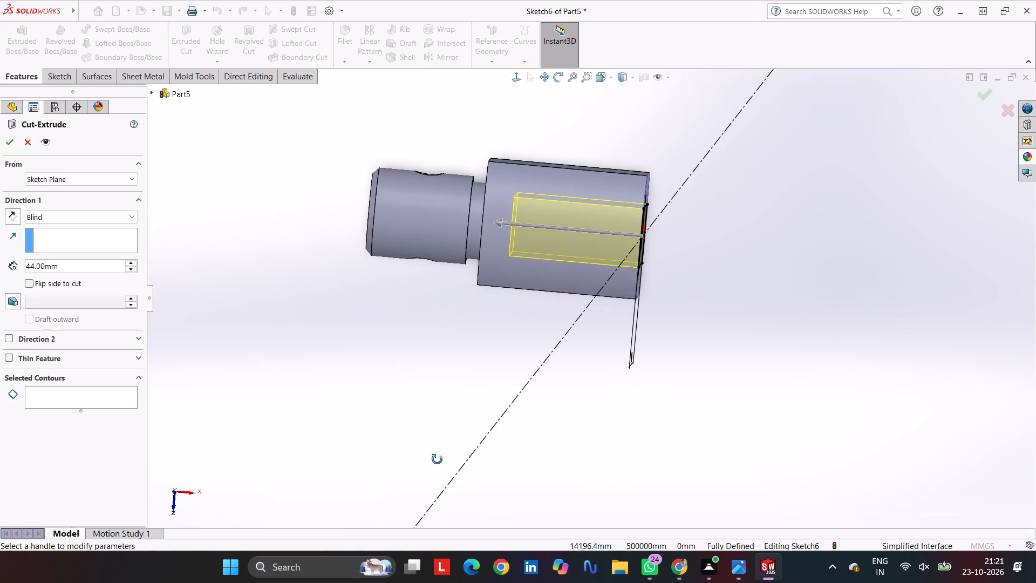
{"action": "middle_click_drag", "start_coordinate": [437, 459], "coordinate": [439, 453]}
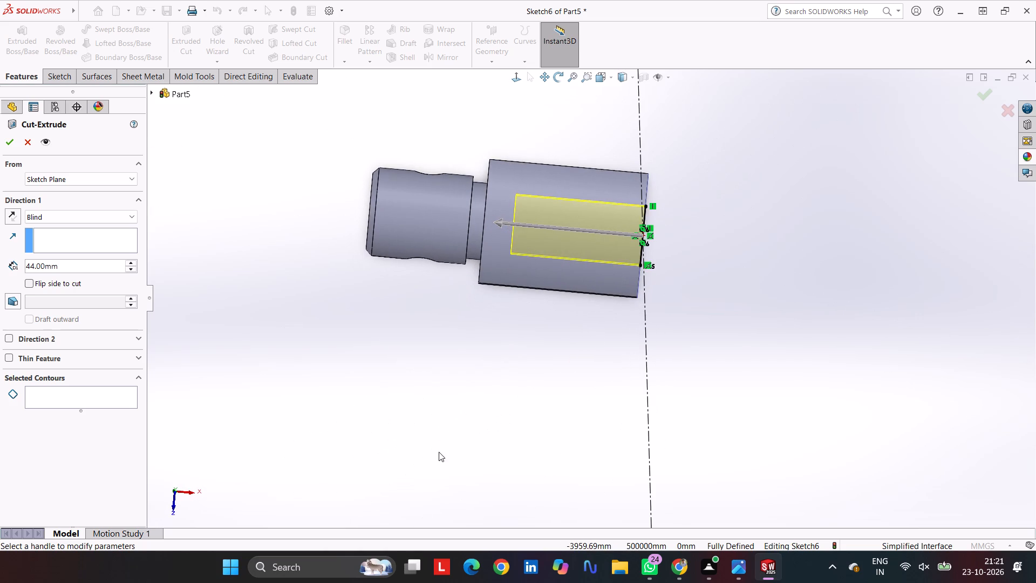
{"action": "middle_click_drag", "start_coordinate": [440, 451], "coordinate": [398, 424]}
{"action": "right_click_drag", "start_coordinate": [445, 457], "coordinate": [444, 467]}
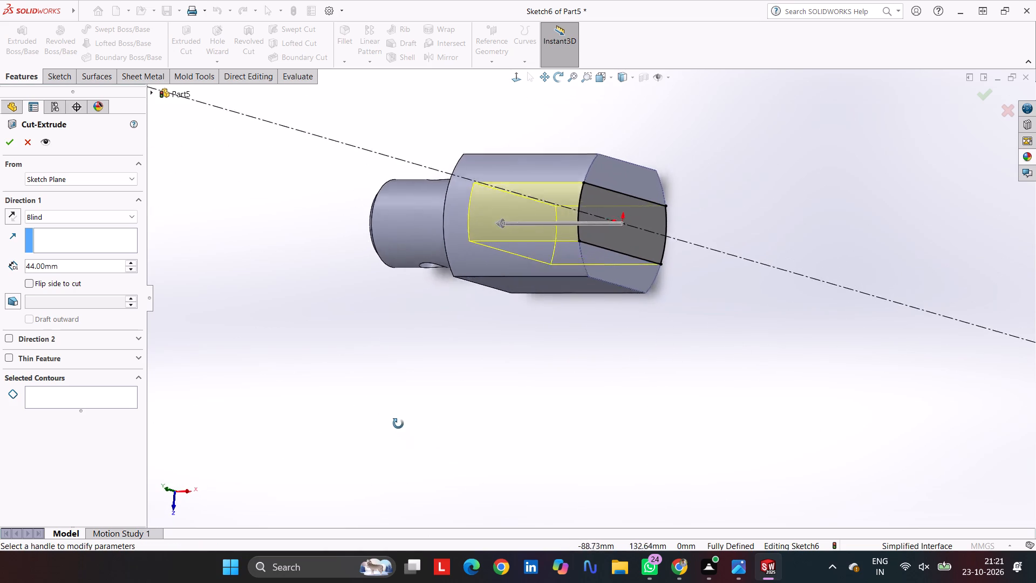
{"action": "middle_click_drag", "start_coordinate": [398, 424], "coordinate": [391, 421]}
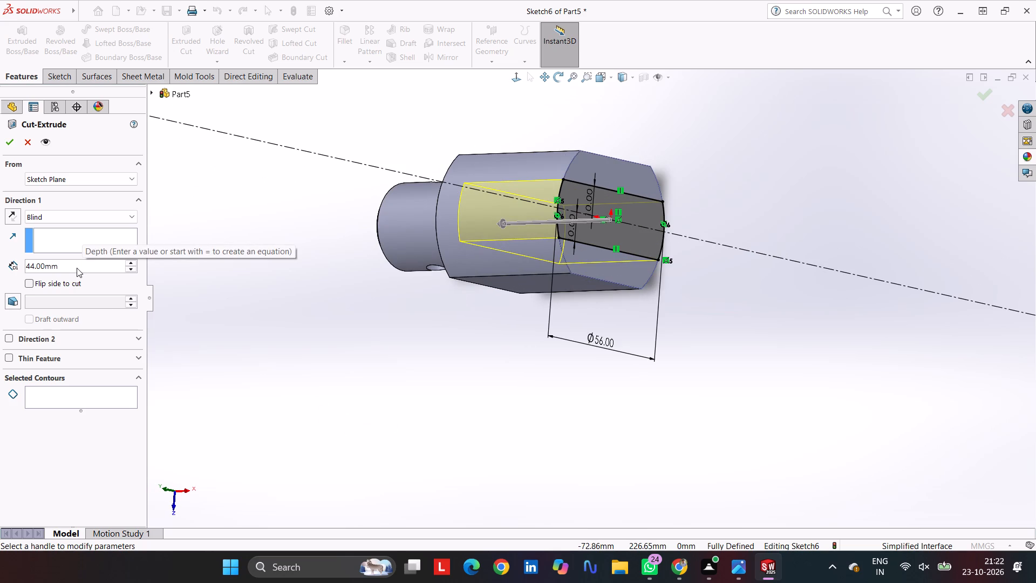
{"action": "left_click", "coordinate": [15, 144]}
{"action": "left_click", "coordinate": [398, 336]}
Start a sketch on the Front Plane and draw an infinite-length horizontal construction line through the origin.
{"action": "middle_click_drag", "start_coordinate": [418, 347], "coordinate": [480, 368]}
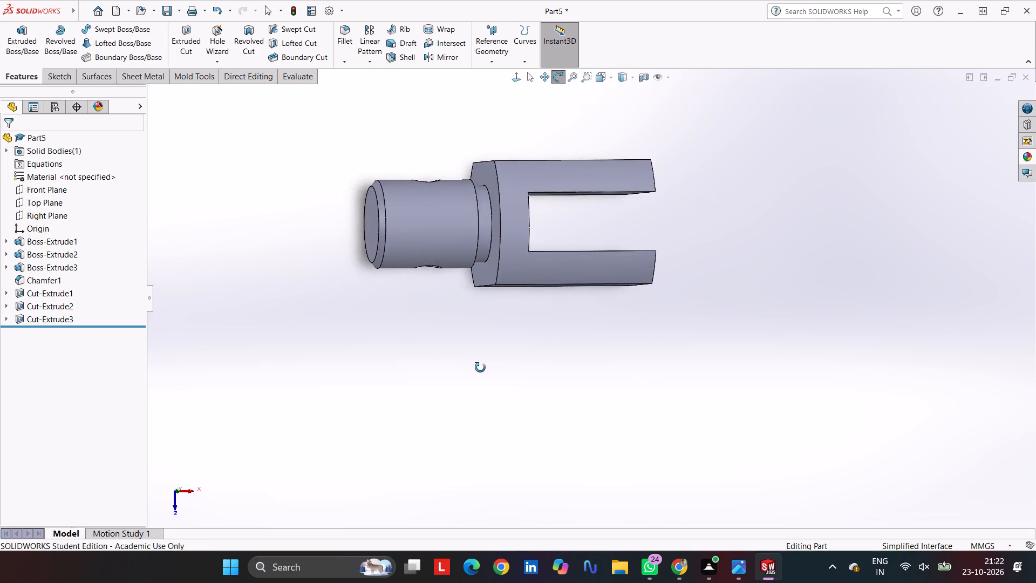
{"action": "middle_click_drag", "start_coordinate": [480, 368], "coordinate": [456, 368]}
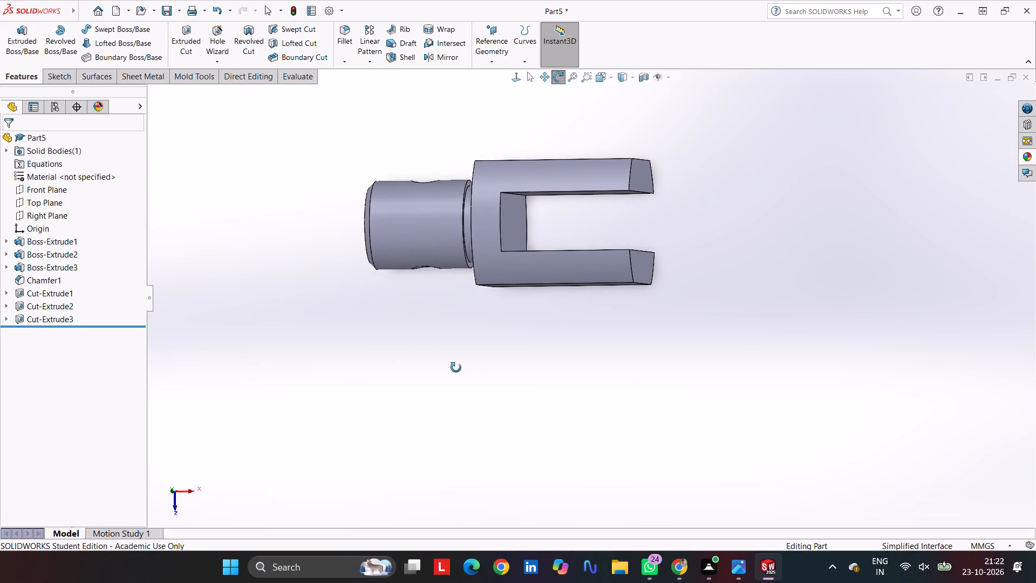
{"action": "middle_click_drag", "start_coordinate": [456, 368], "coordinate": [454, 367]}
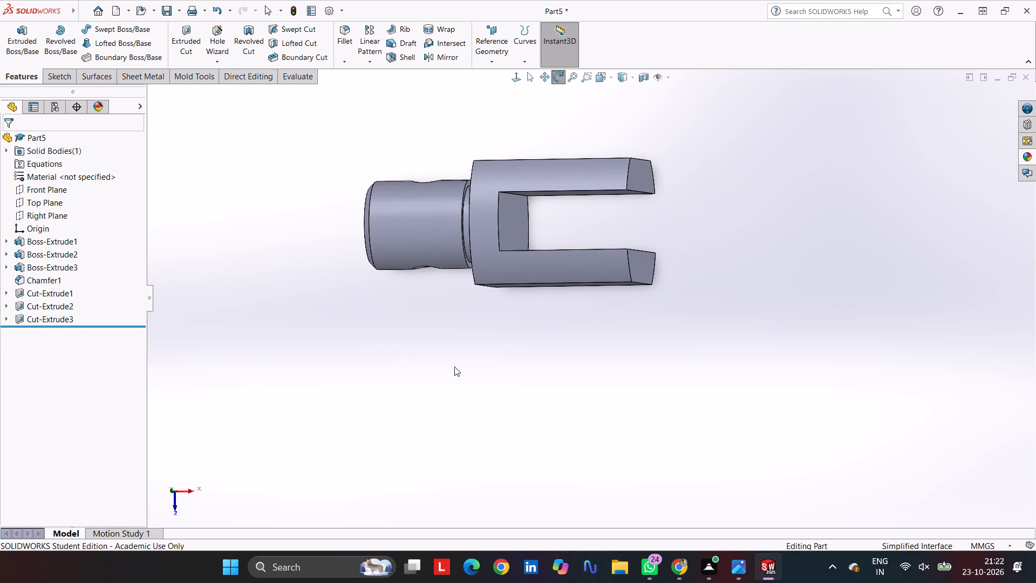
{"action": "middle_click_drag", "start_coordinate": [469, 368], "coordinate": [393, 198]}
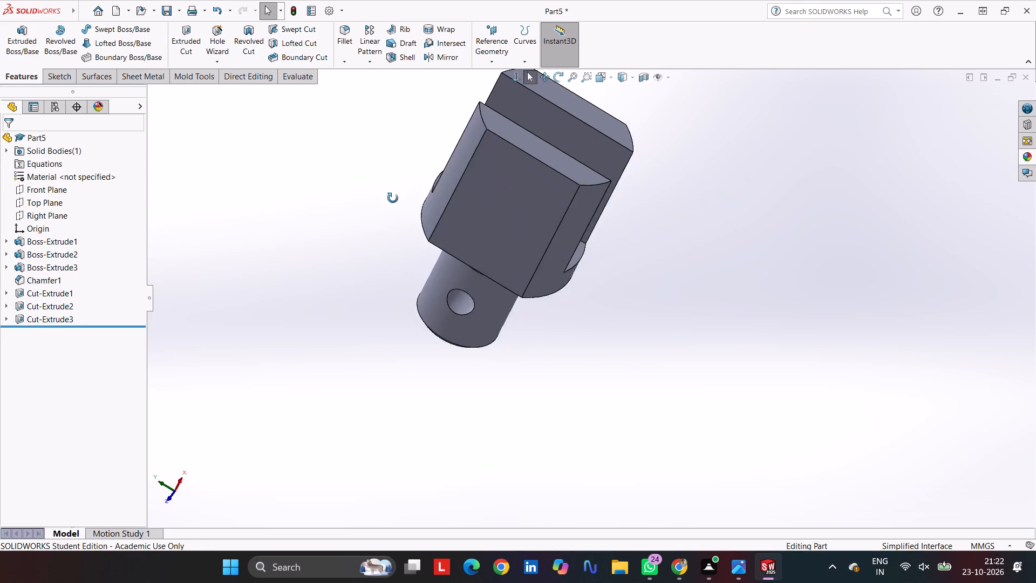
{"action": "middle_click_drag", "start_coordinate": [393, 198], "coordinate": [343, 428]}
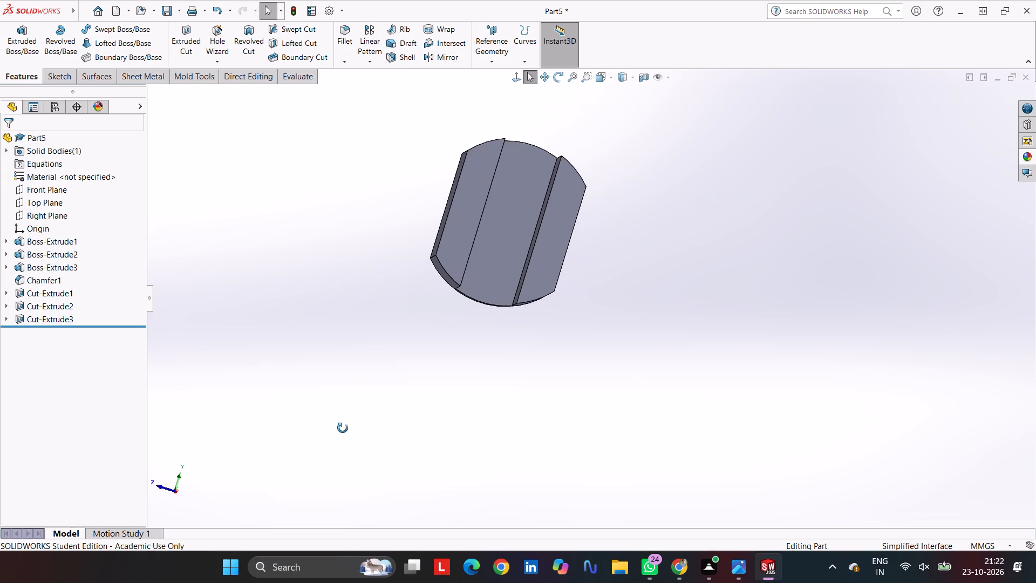
{"action": "middle_click_drag", "start_coordinate": [343, 428], "coordinate": [315, 421]}
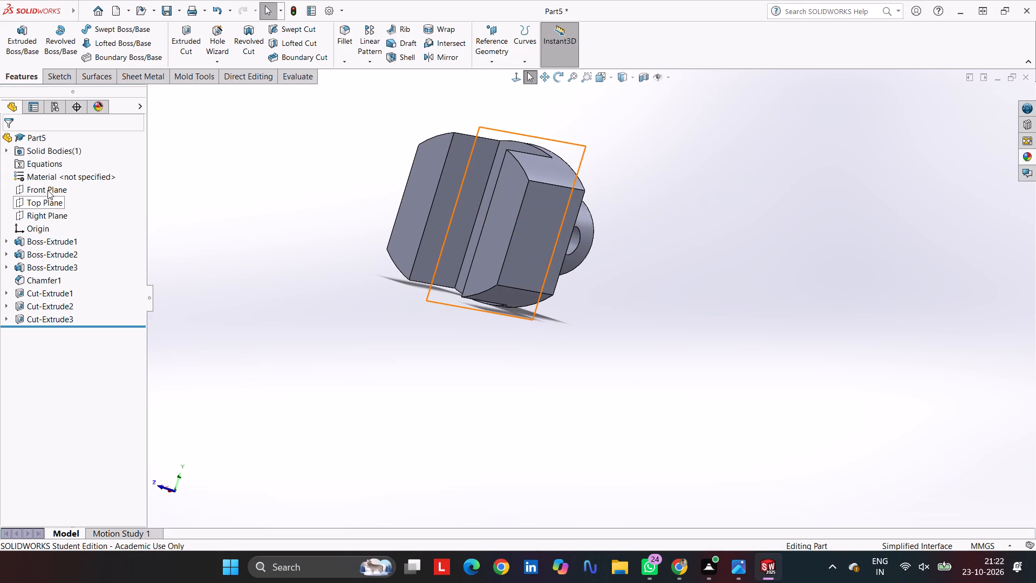
{"action": "left_click", "coordinate": [47, 190]}
{"action": "left_click", "coordinate": [58, 75]}
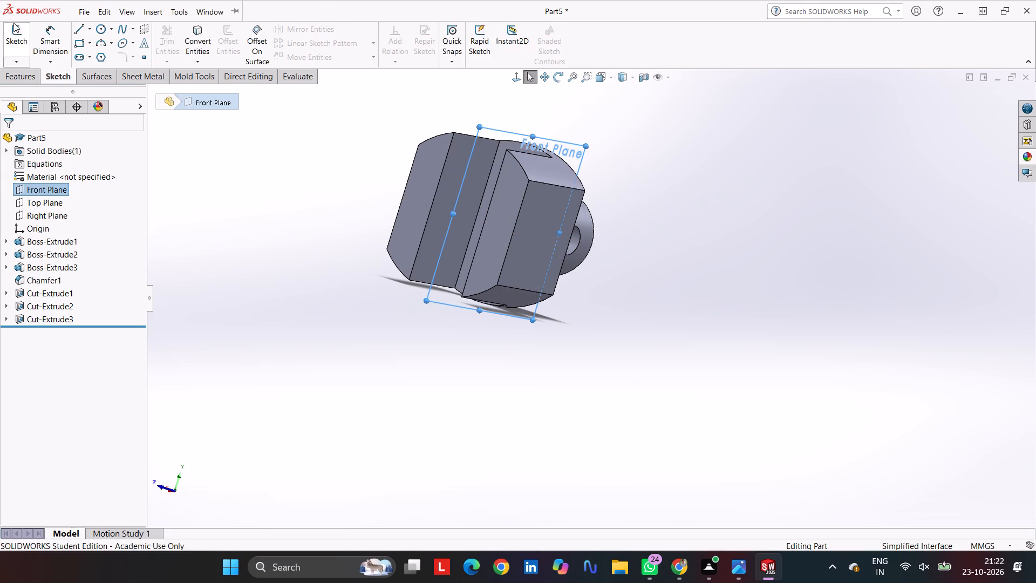
{"action": "left_click", "coordinate": [13, 23]}
{"action": "left_click", "coordinate": [104, 31]}
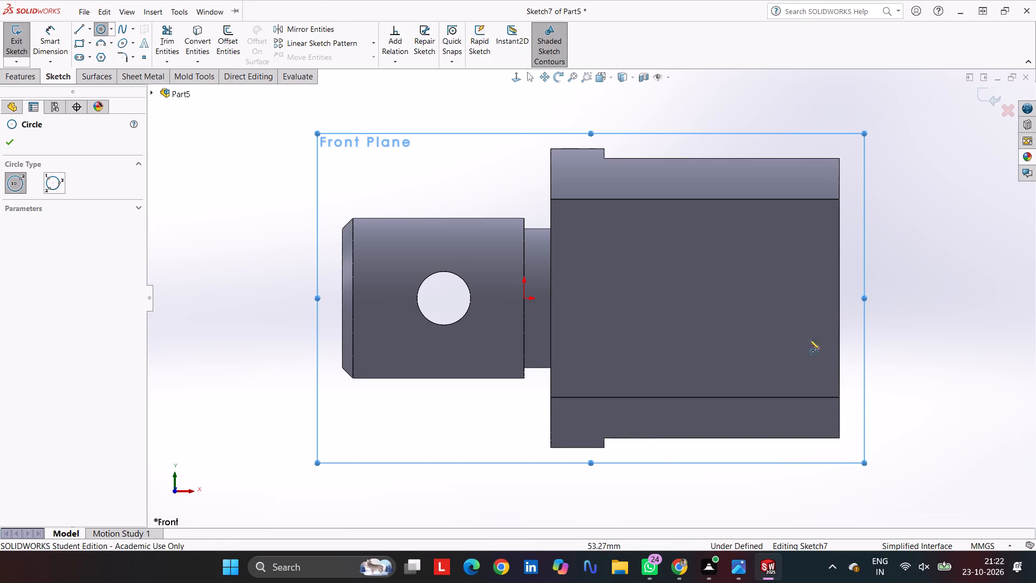
{"action": "left_click", "coordinate": [80, 26]}
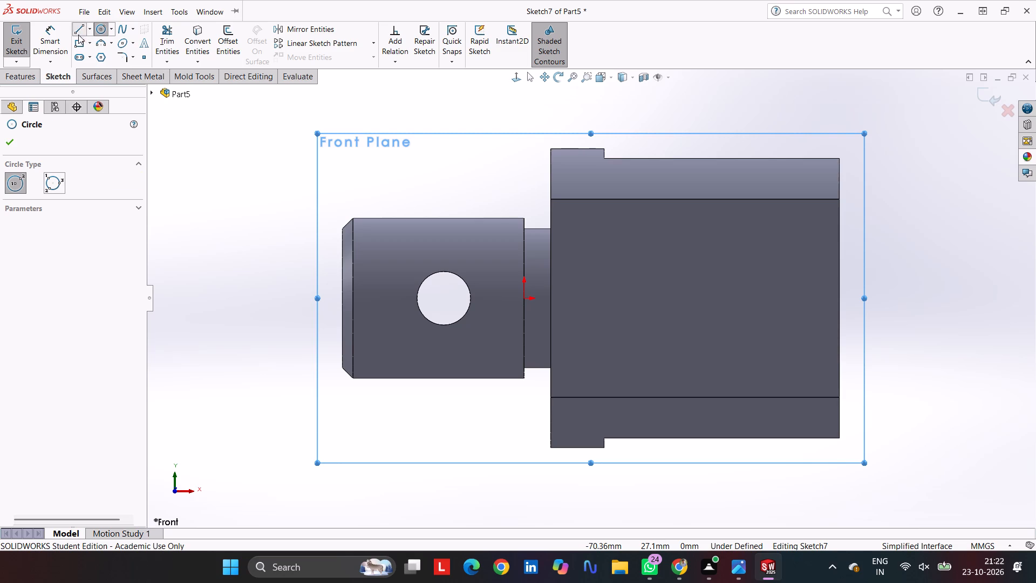
{"action": "left_click", "coordinate": [38, 239]}
{"action": "left_click", "coordinate": [48, 224]}
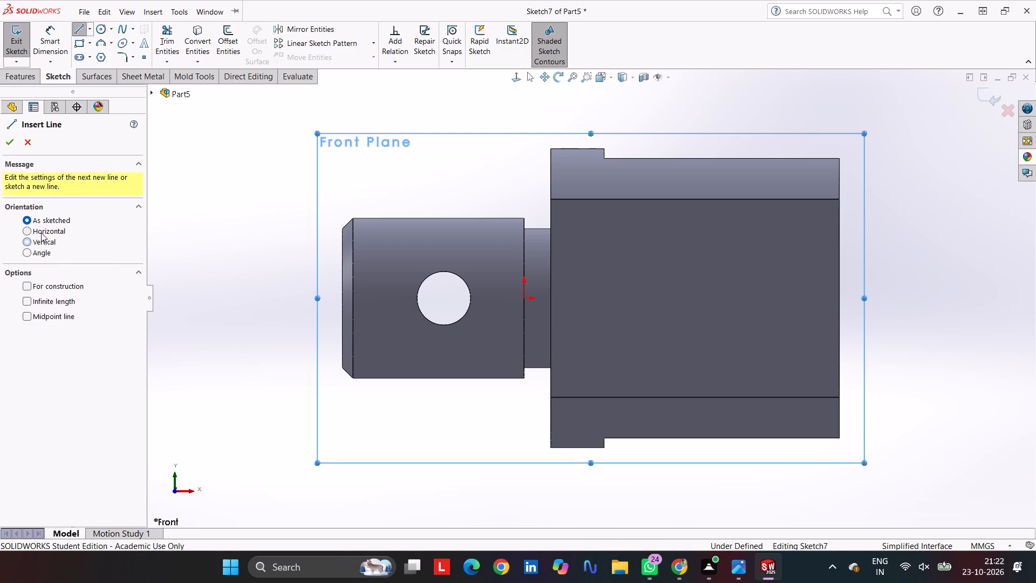
{"action": "left_click", "coordinate": [41, 233]}
{"action": "left_click", "coordinate": [67, 301]}
{"action": "left_click", "coordinate": [66, 288]}
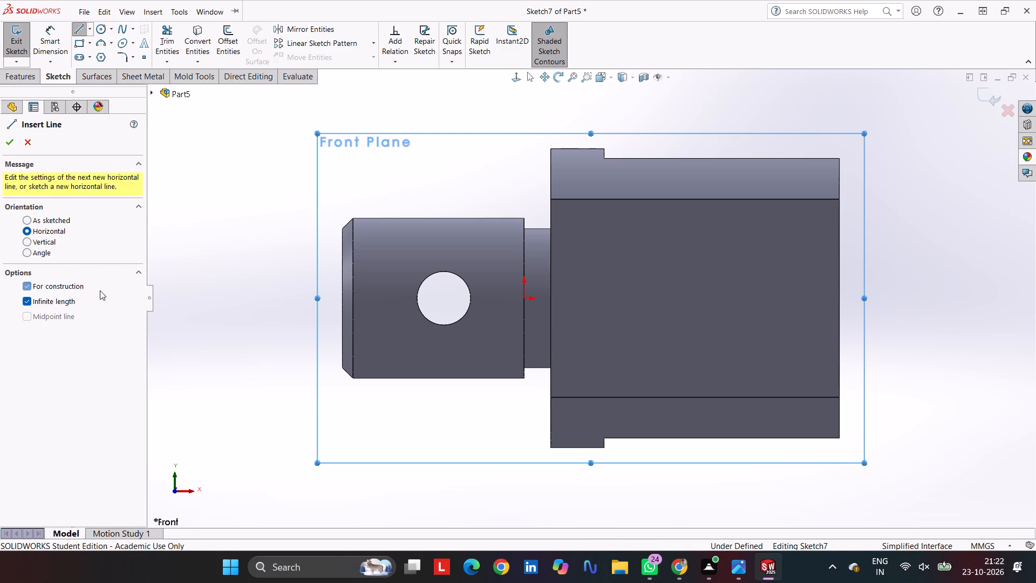
{"action": "left_click", "coordinate": [524, 298]}
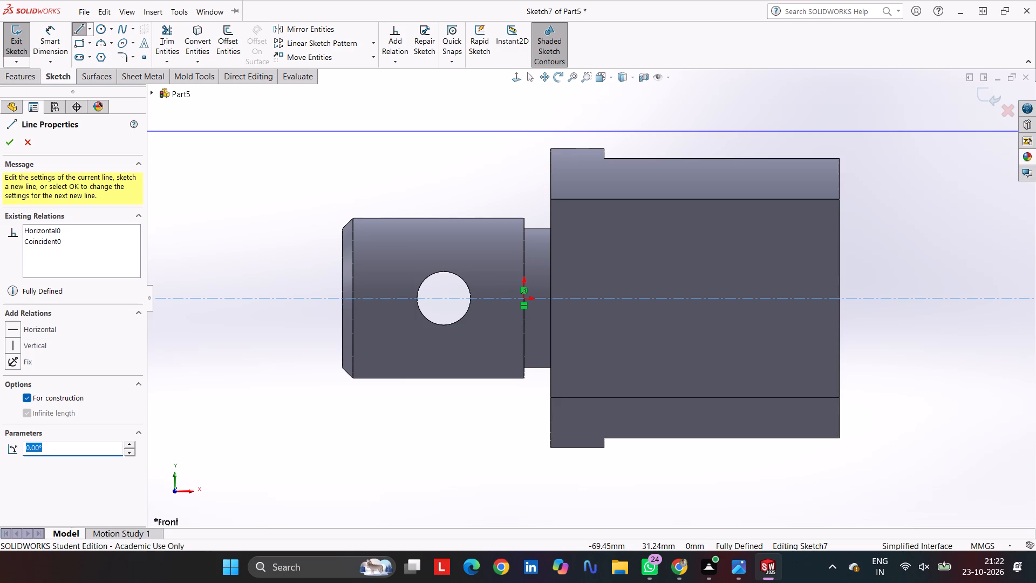
{"action": "left_click", "coordinate": [15, 141]}
Draw a circle centred on the construction line over the fork arms and dimension its diameter 18 mm.
{"action": "left_click", "coordinate": [100, 30]}
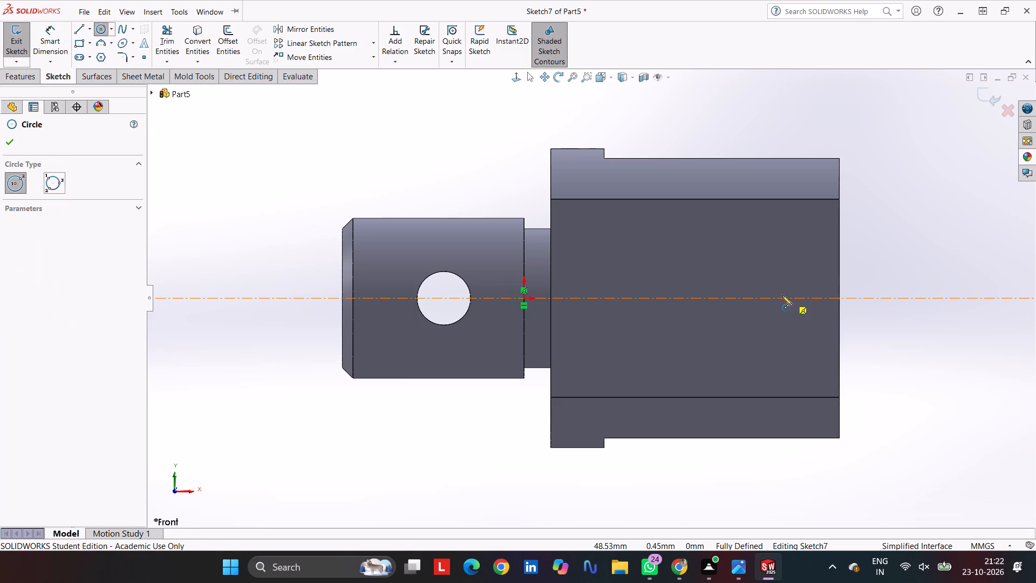
{"action": "left_click", "coordinate": [749, 301]}
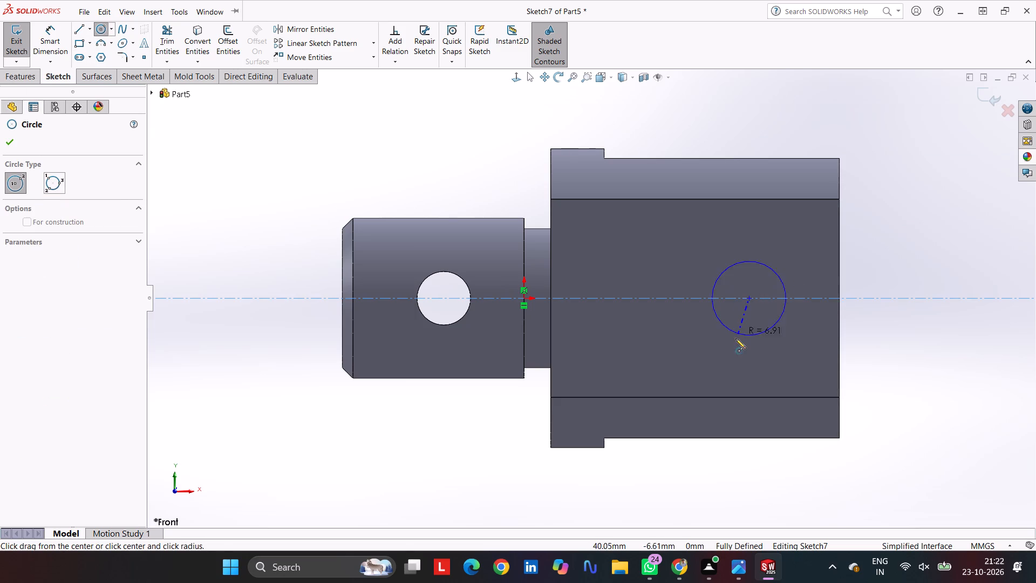
{"action": "left_click_drag", "start_coordinate": [735, 341], "coordinate": [674, 351]}
{"action": "left_click", "coordinate": [57, 36]}
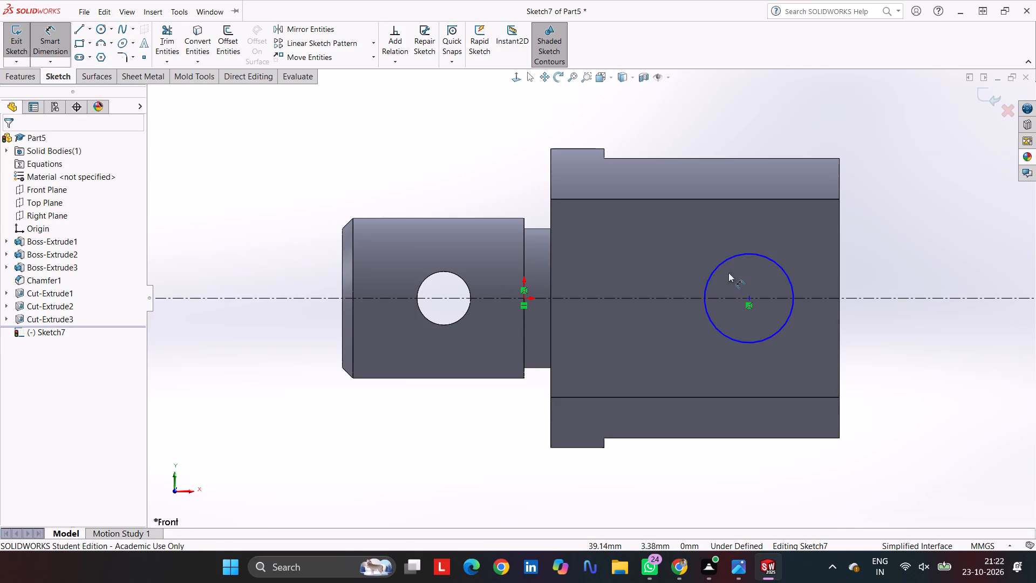
{"action": "left_click", "coordinate": [724, 262]}
{"action": "left_click", "coordinate": [723, 185]}
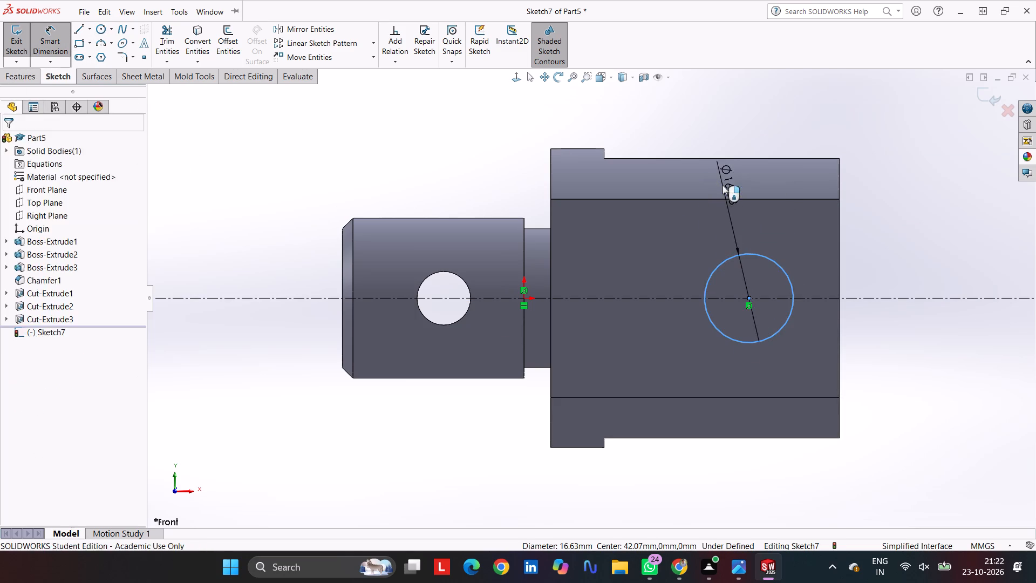
{"action": "type", "text": "18"}
{"action": "key", "text": "Return"}
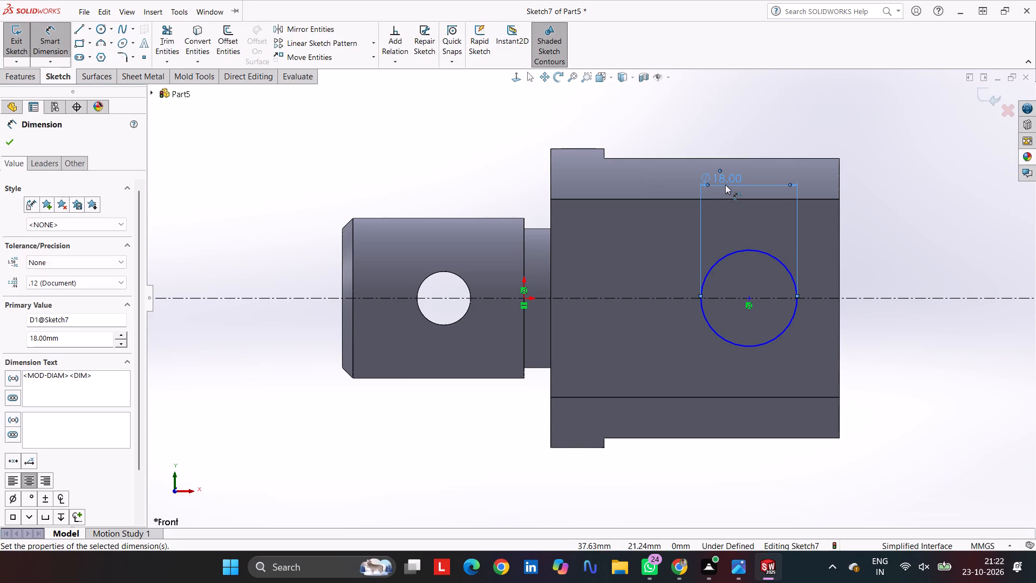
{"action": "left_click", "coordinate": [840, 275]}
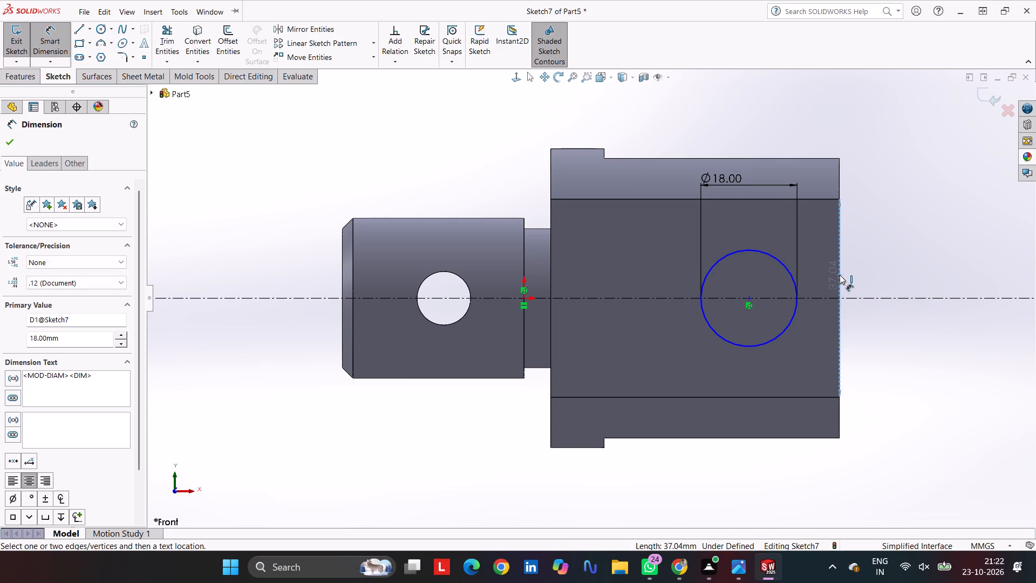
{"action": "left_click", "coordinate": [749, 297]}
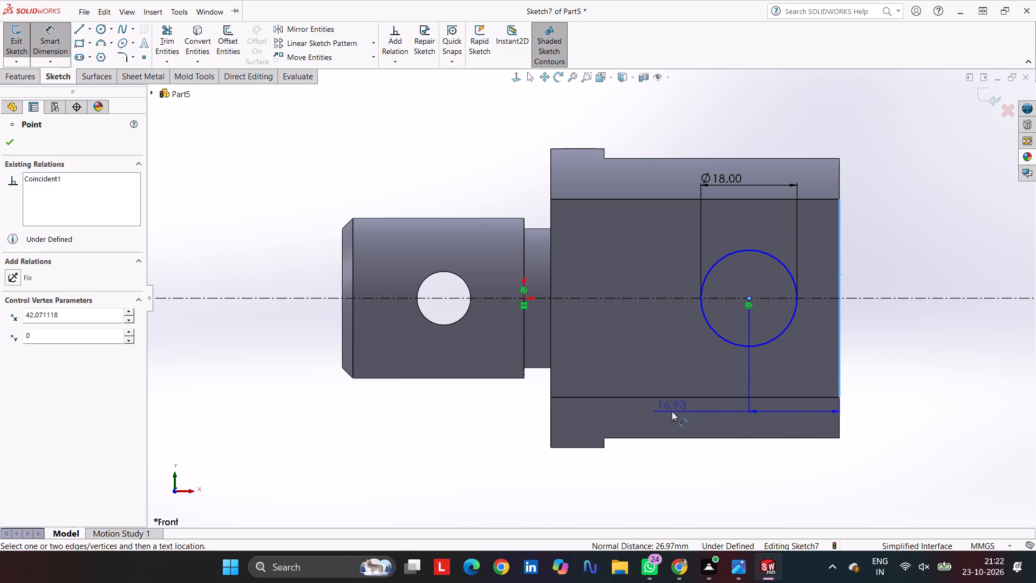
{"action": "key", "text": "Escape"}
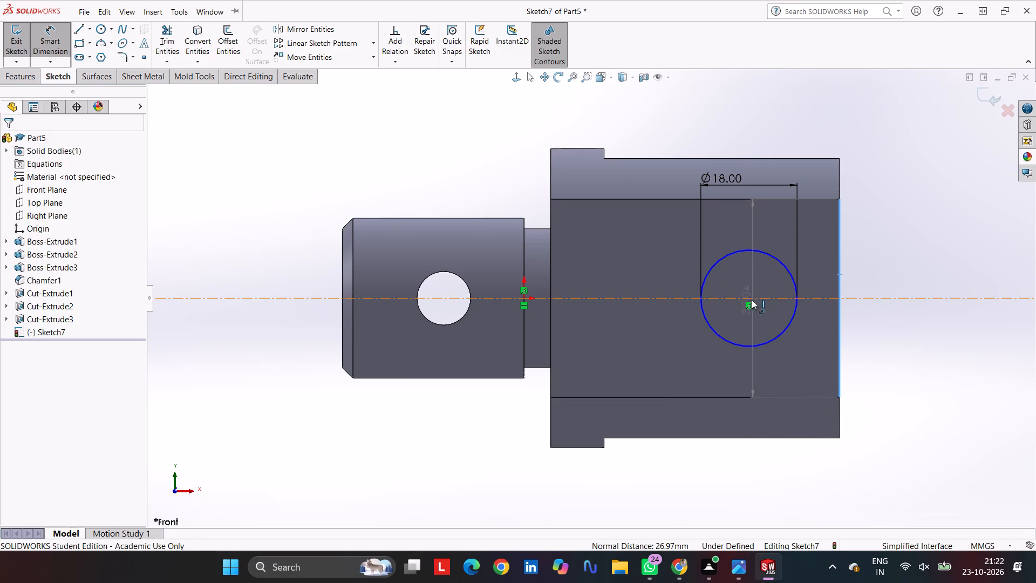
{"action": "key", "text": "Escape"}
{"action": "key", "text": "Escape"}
Dimension the circle's centre 25 mm horizontally from the corner of the collar step at the fork's base.
{"action": "left_click", "coordinate": [49, 28]}
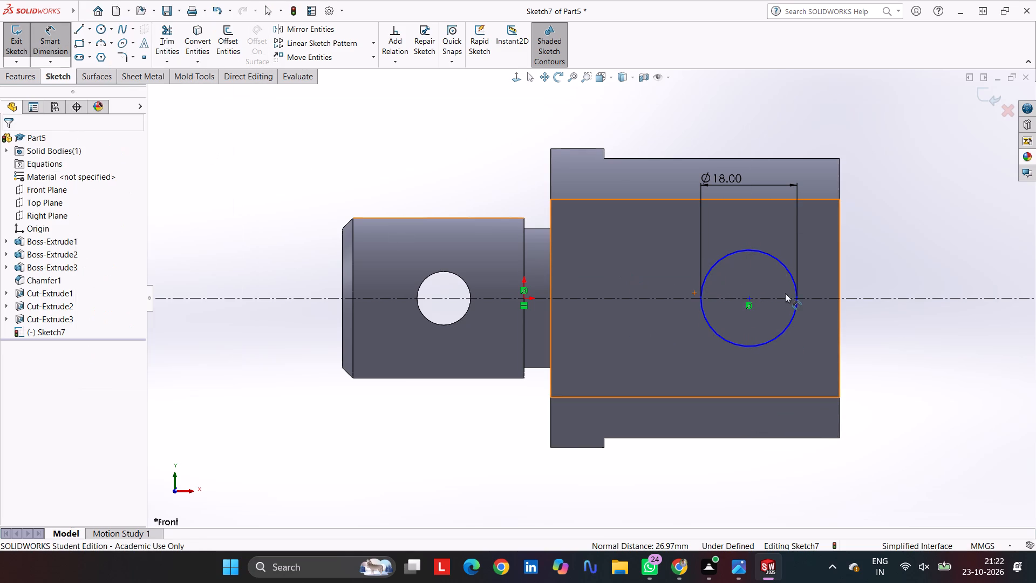
{"action": "left_click", "coordinate": [748, 296]}
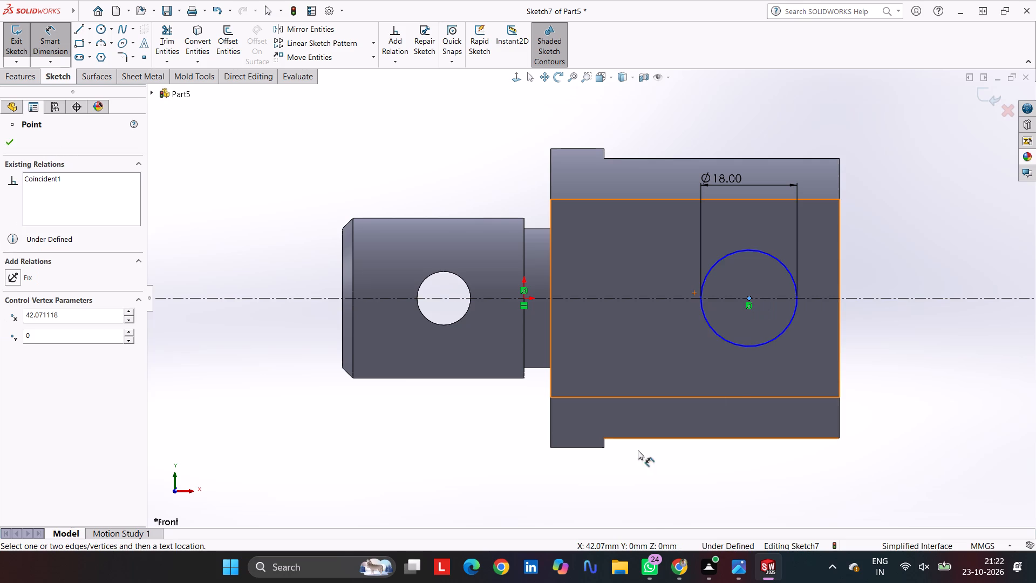
{"action": "left_click", "coordinate": [606, 449]}
{"action": "left_click", "coordinate": [639, 479]}
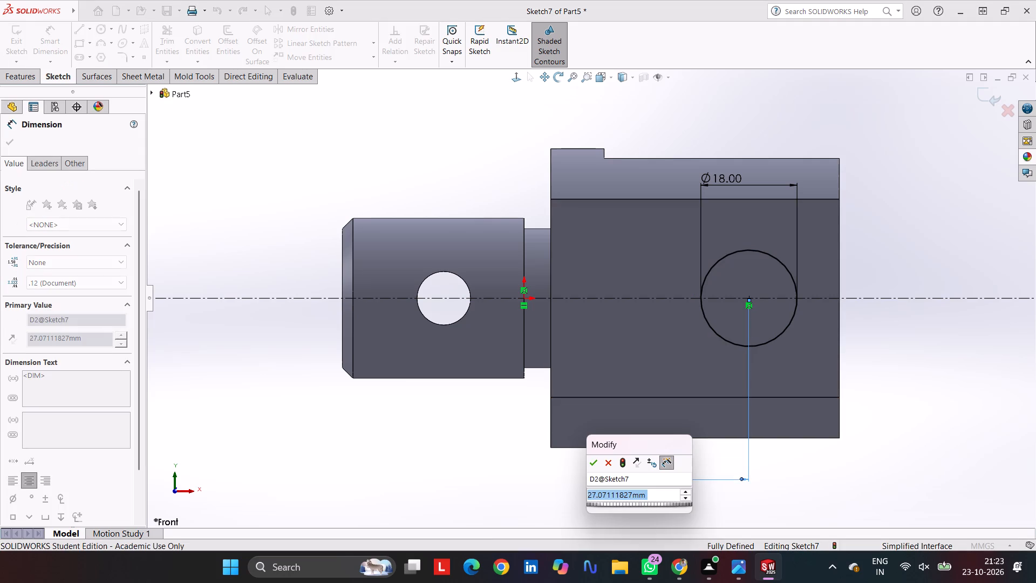
{"action": "key", "text": "2"}
{"action": "key", "text": "5"}
{"action": "key", "text": "Return"}
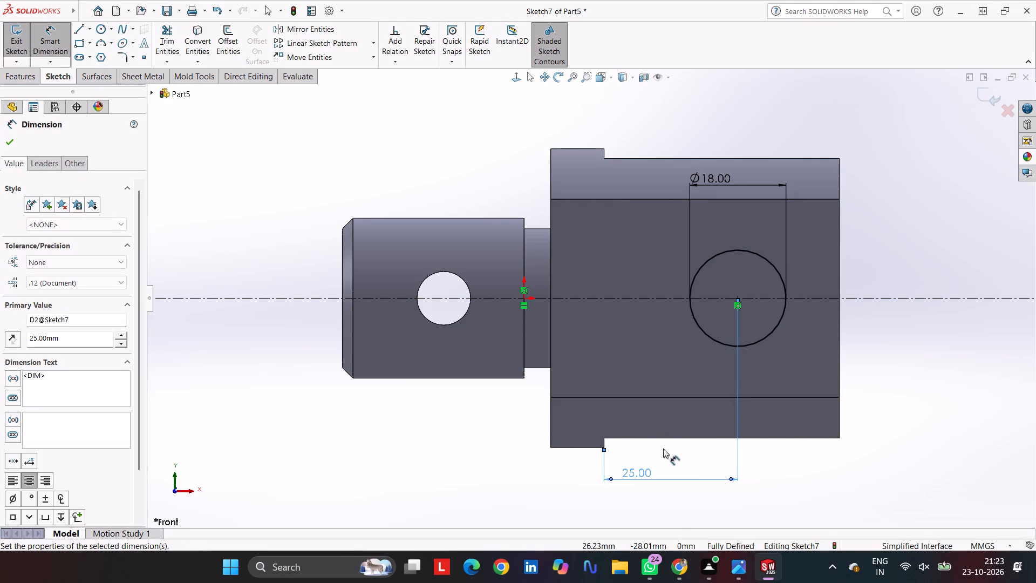
Cut-extrude the 18 mm circle with a Mid Plane end condition and 44 mm depth through both fork arms.
{"action": "left_click", "coordinate": [29, 73]}
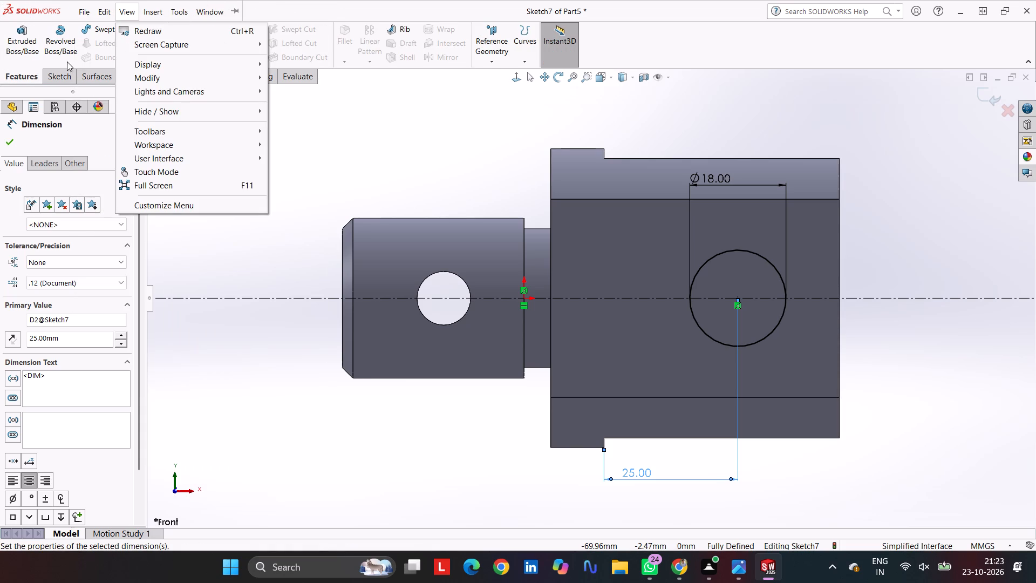
{"action": "left_click", "coordinate": [60, 76]}
{"action": "left_click", "coordinate": [29, 76]}
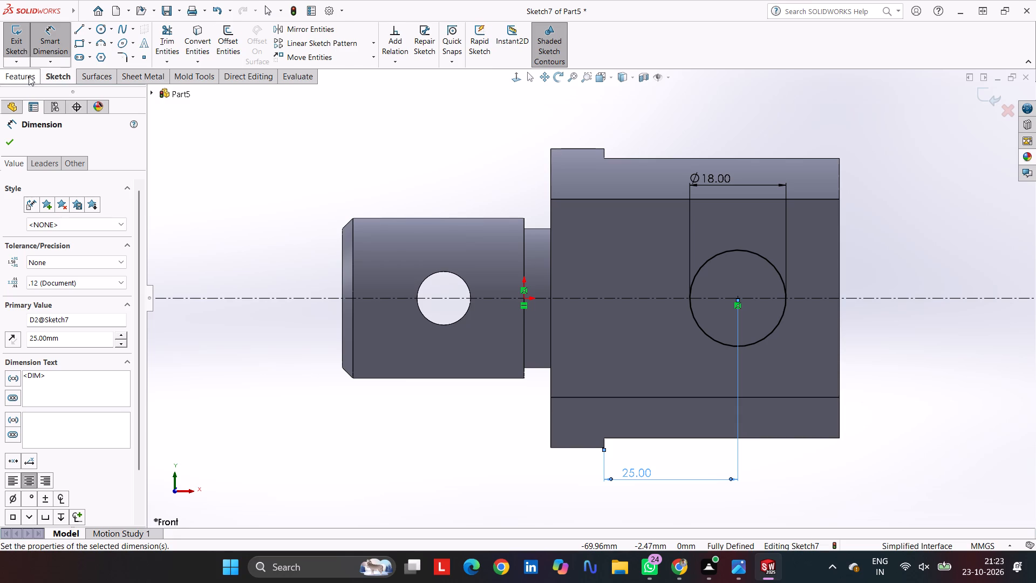
{"action": "left_click", "coordinate": [190, 40]}
{"action": "middle_click_drag", "start_coordinate": [679, 173], "coordinate": [651, 184]}
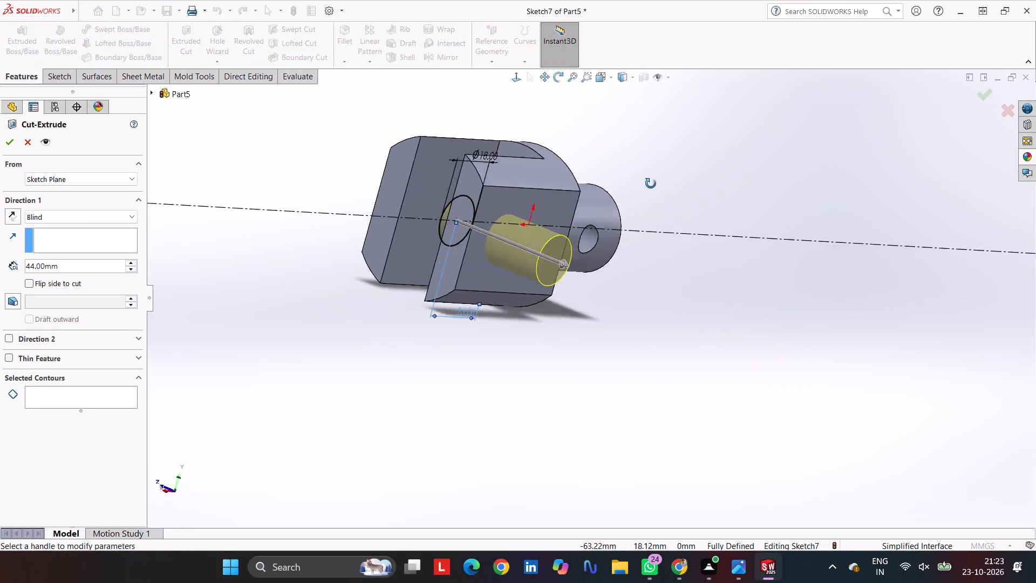
{"action": "middle_click_drag", "start_coordinate": [651, 184], "coordinate": [660, 314]}
{"action": "left_click", "coordinate": [58, 217]}
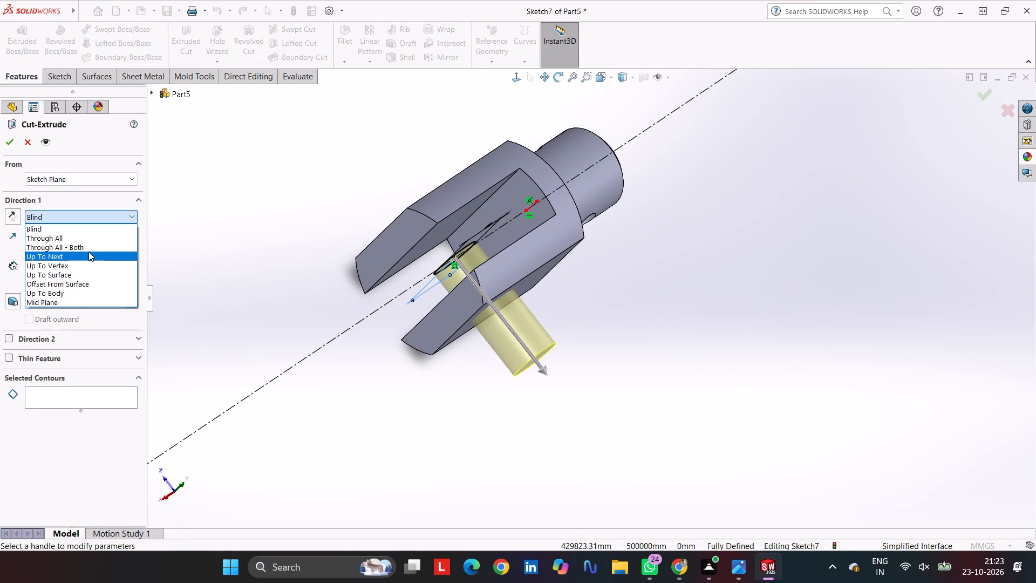
{"action": "left_click", "coordinate": [76, 300]}
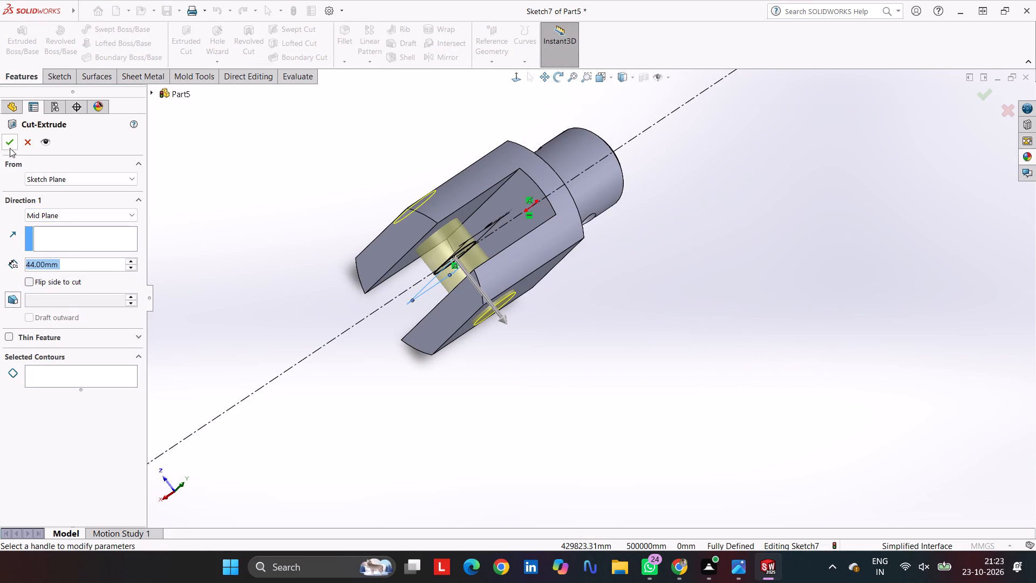
{"action": "left_click", "coordinate": [9, 145]}
Apply a grey colour appearance from the standard swatches to the whole fork body.
{"action": "left_click", "coordinate": [329, 231]}
{"action": "middle_click_drag", "start_coordinate": [325, 191], "coordinate": [366, 287]}
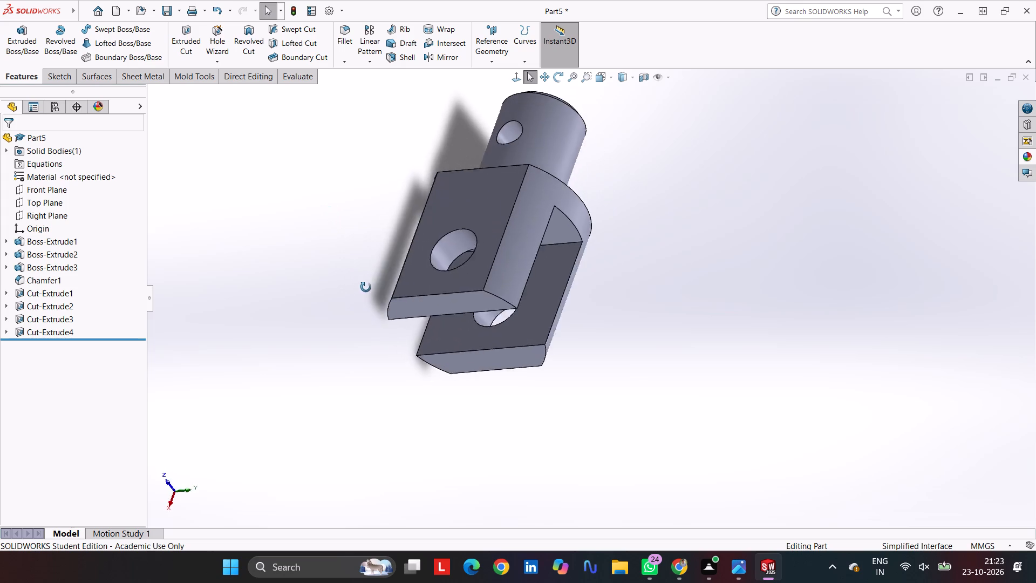
{"action": "middle_click_drag", "start_coordinate": [366, 287], "coordinate": [456, 398]}
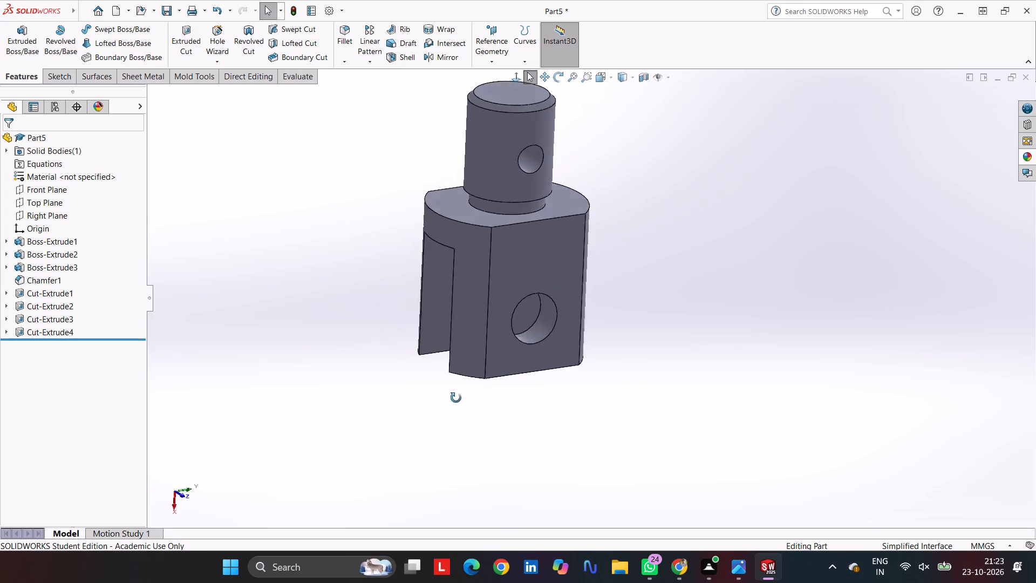
{"action": "middle_click_drag", "start_coordinate": [456, 398], "coordinate": [385, 294]}
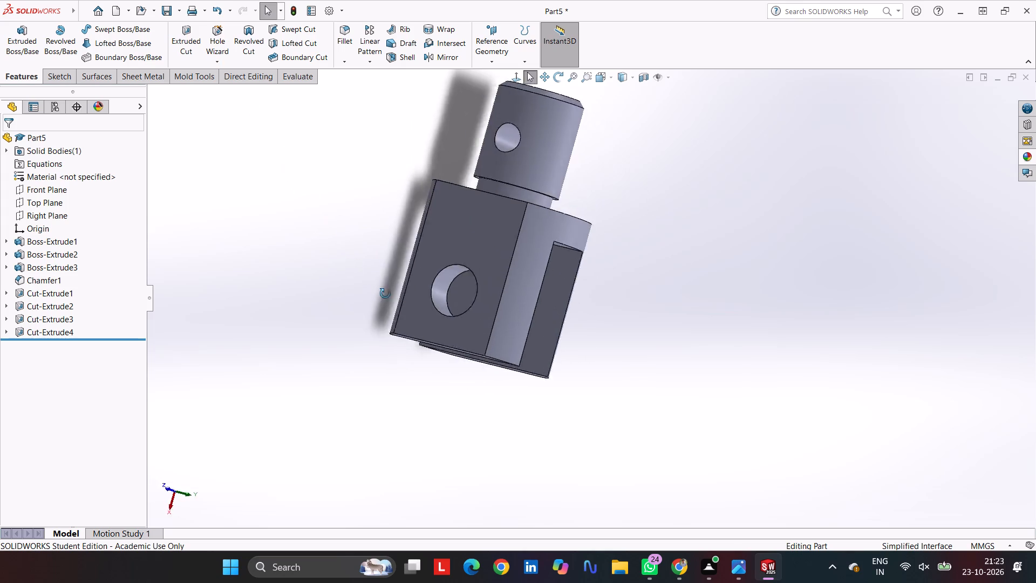
{"action": "middle_click_drag", "start_coordinate": [385, 294], "coordinate": [761, 333]}
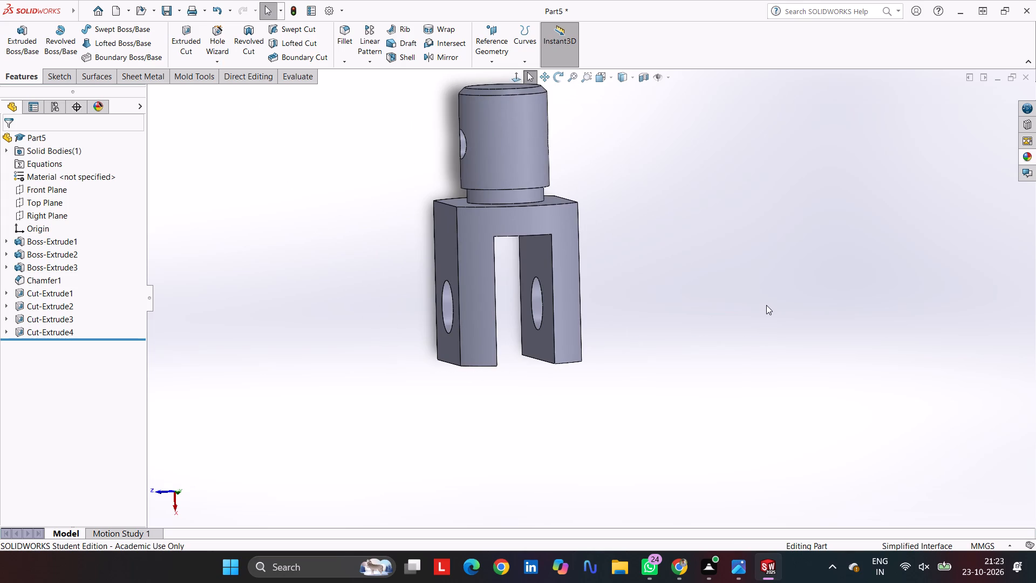
{"action": "key", "text": "ctrl+7"}
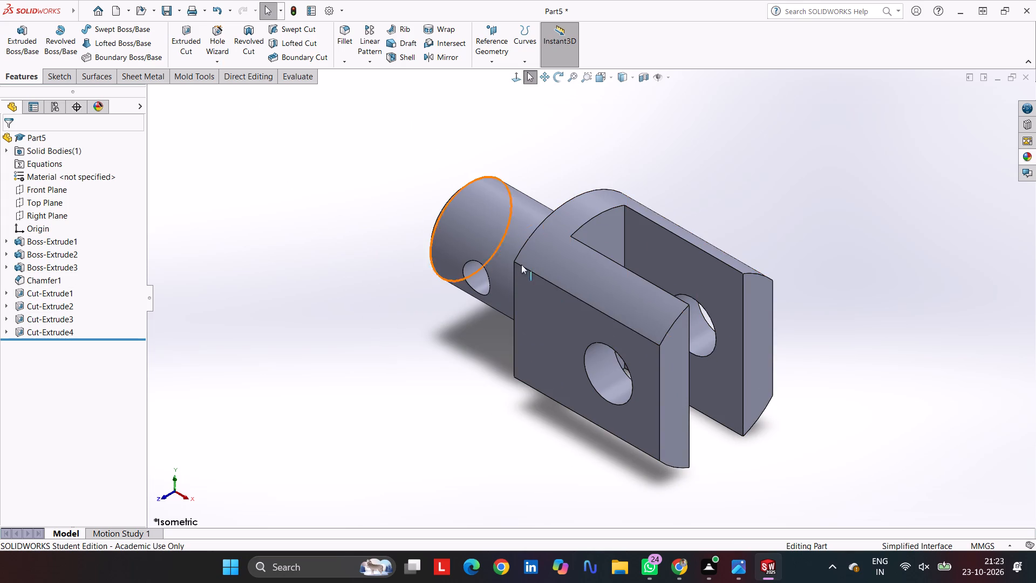
{"action": "right_click", "coordinate": [598, 279]}
{"action": "left_click", "coordinate": [693, 243]}
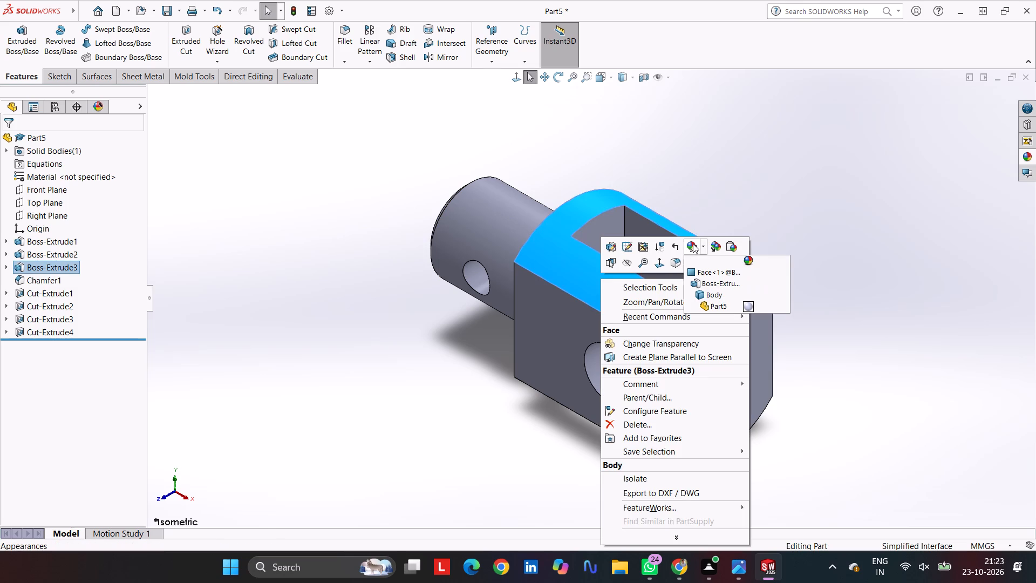
{"action": "left_click", "coordinate": [705, 293]}
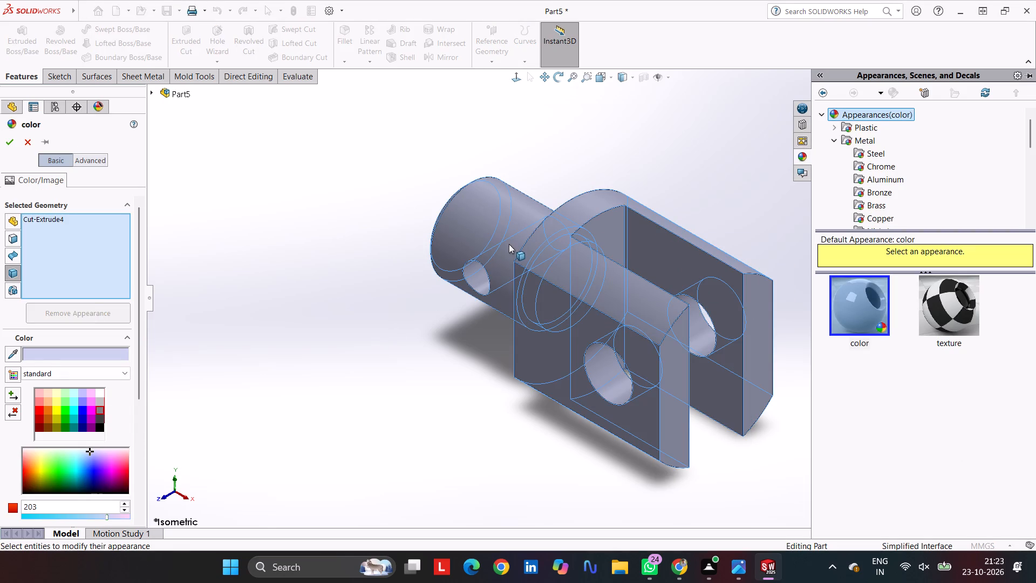
{"action": "left_click", "coordinate": [512, 223]}
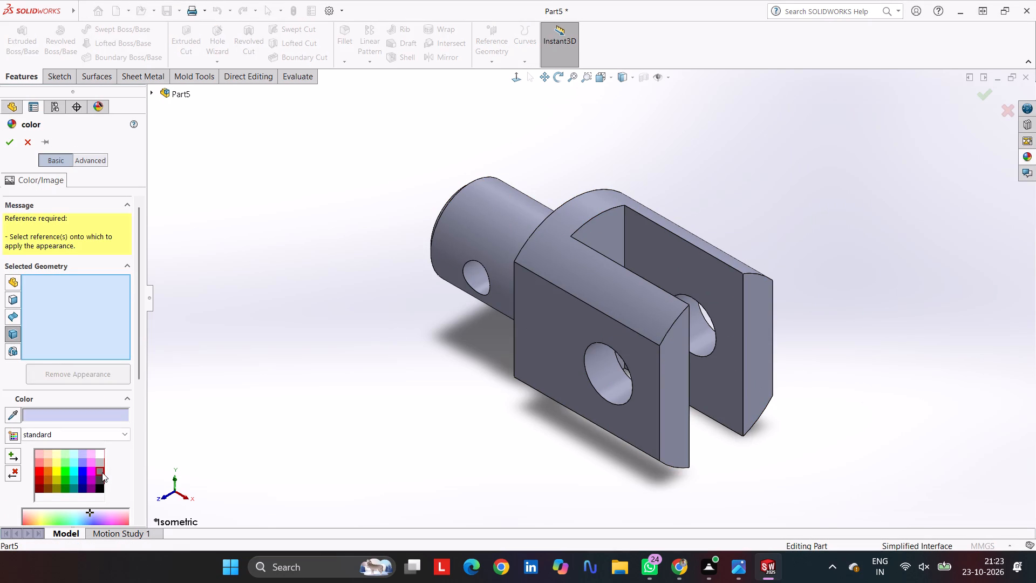
{"action": "left_click", "coordinate": [102, 472]}
{"action": "left_click", "coordinate": [567, 274]}
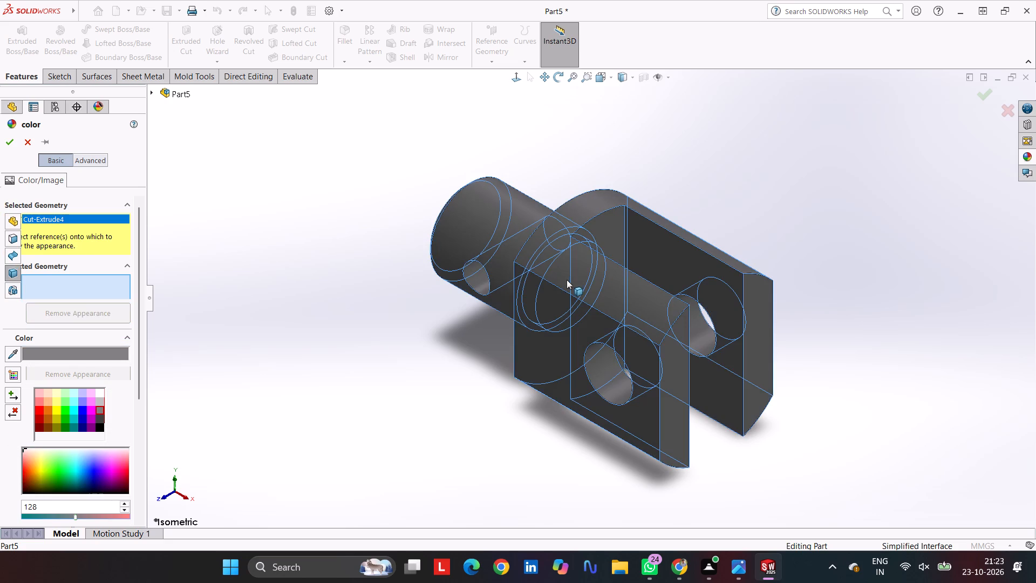
{"action": "left_click", "coordinate": [10, 141]}
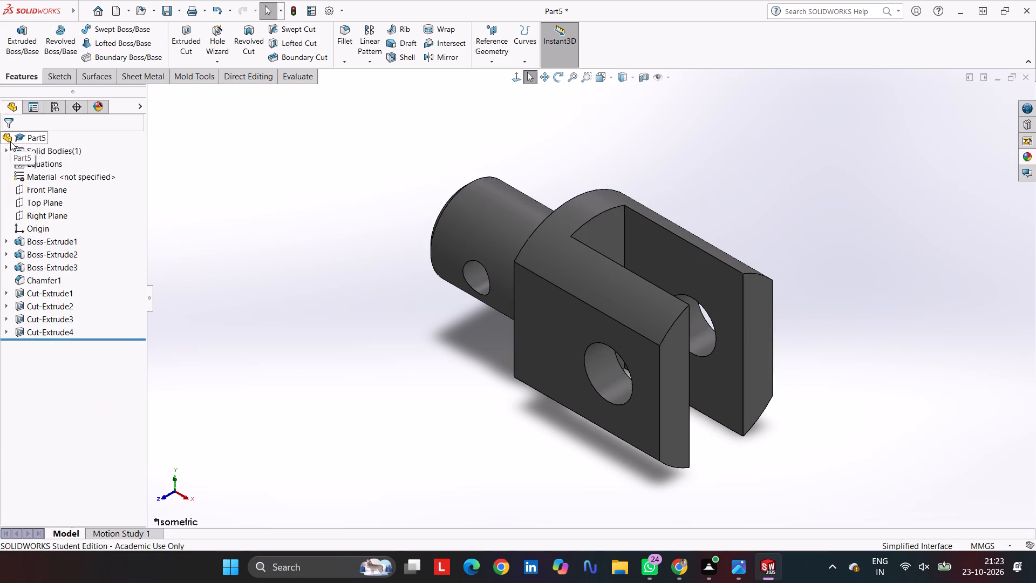
Save the fork part in isometric view as Part5 in the Clevis Mount SolidWorks Assembly folder.
{"action": "left_click", "coordinate": [412, 242]}
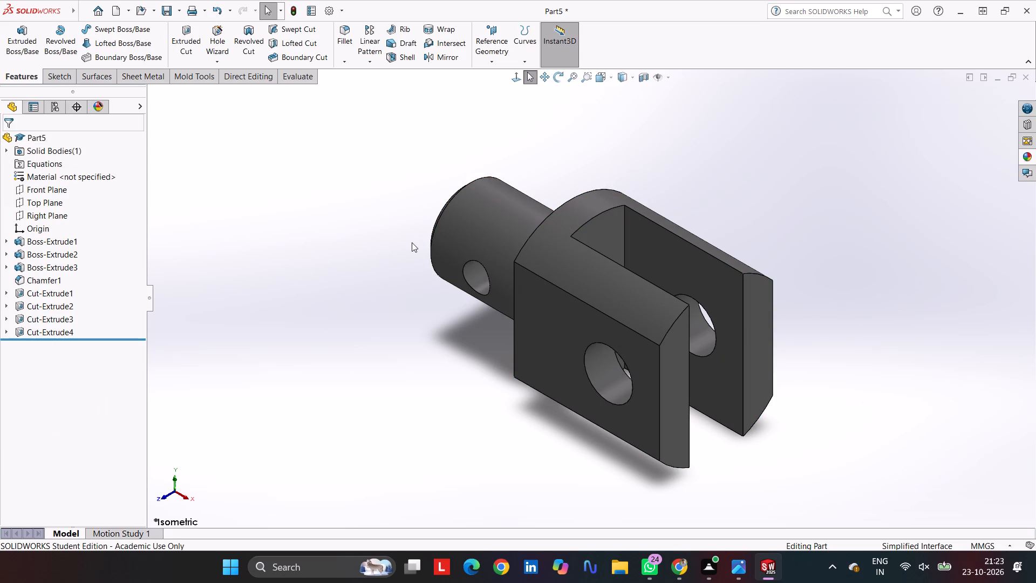
{"action": "key", "text": "ctrl+7"}
{"action": "key", "text": "ctrl+s"}
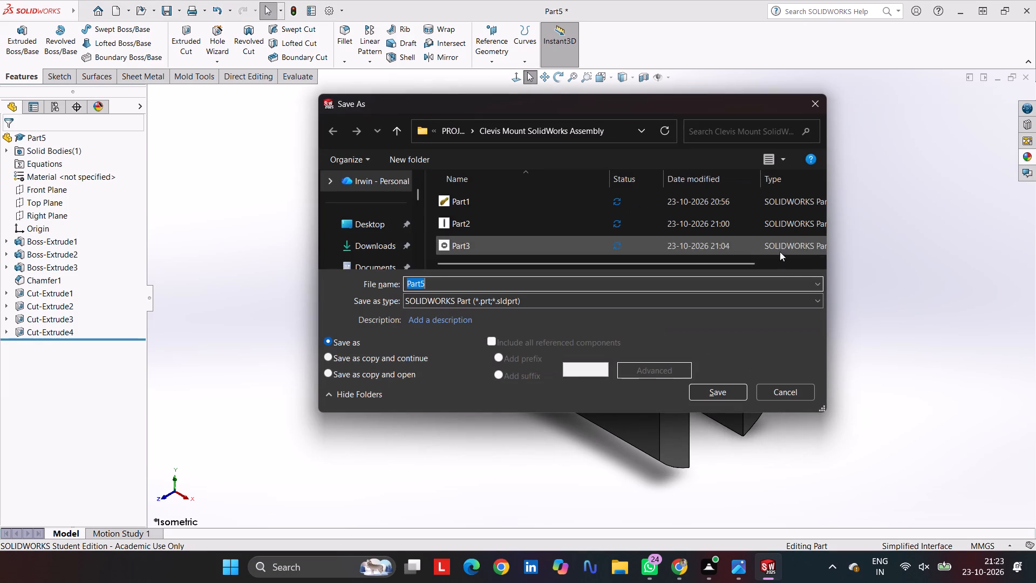
{"action": "scroll", "coordinate": [608, 231], "scroll_direction": "down", "scroll_amount": 5}
{"action": "scroll", "coordinate": [620, 252], "scroll_direction": "up", "scroll_amount": 5}
{"action": "scroll", "coordinate": [590, 245], "scroll_direction": "down", "scroll_amount": 1}
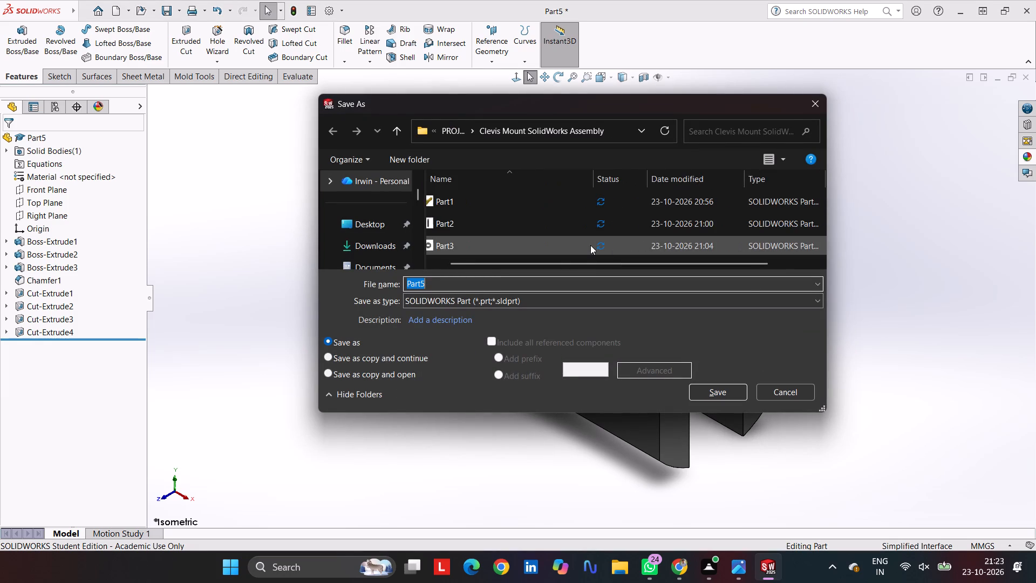
{"action": "scroll", "coordinate": [590, 245], "scroll_direction": "up", "scroll_amount": 2}
{"action": "scroll", "coordinate": [635, 237], "scroll_direction": "down", "scroll_amount": 4}
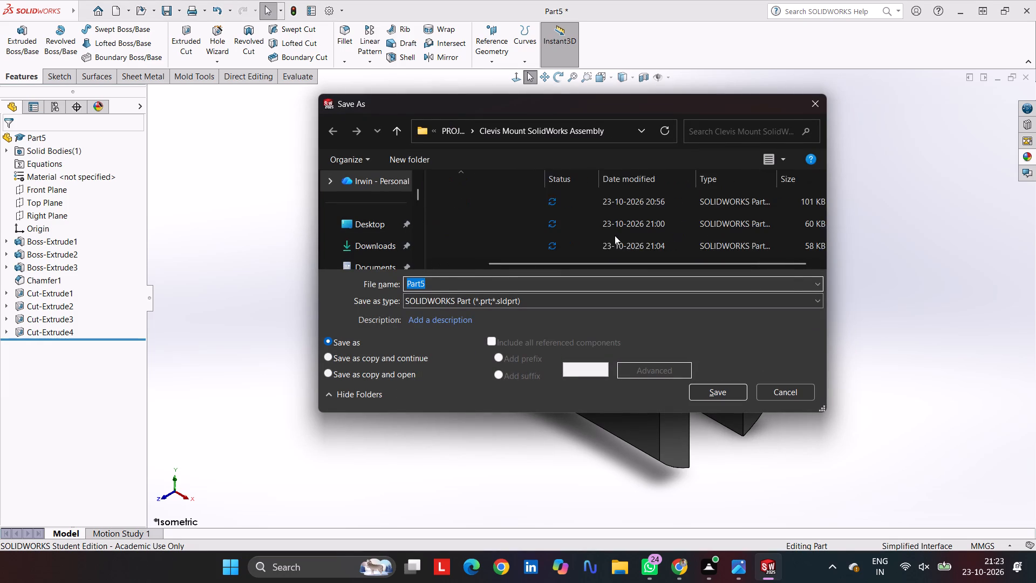
{"action": "scroll", "coordinate": [574, 239], "scroll_direction": "up", "scroll_amount": 3}
{"action": "scroll", "coordinate": [480, 239], "scroll_direction": "up", "scroll_amount": 4}
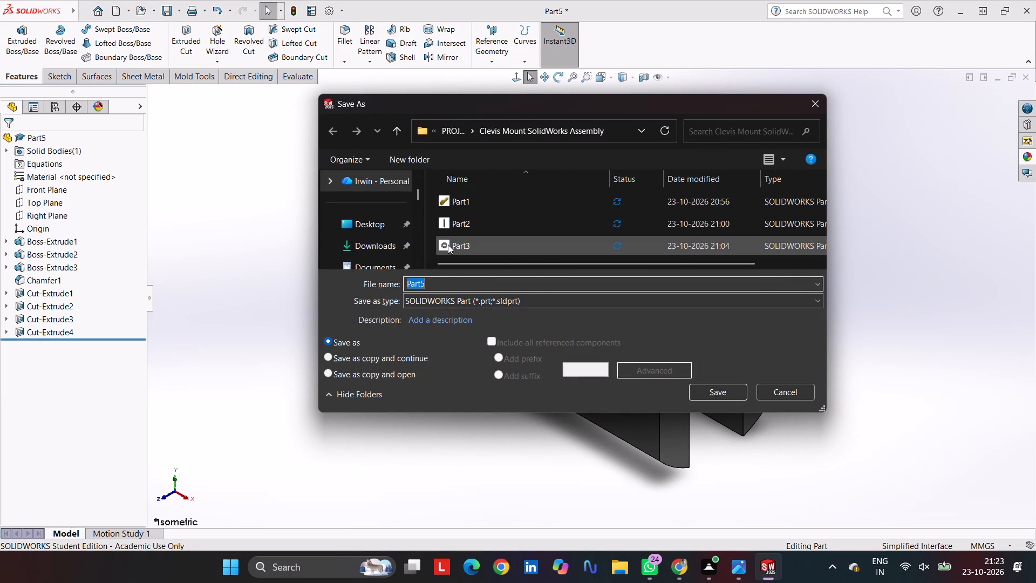
{"action": "left_click", "coordinate": [449, 250]}
{"action": "scroll", "coordinate": [452, 247], "scroll_direction": "down", "scroll_amount": 3}
{"action": "scroll", "coordinate": [462, 253], "scroll_direction": "up", "scroll_amount": 3}
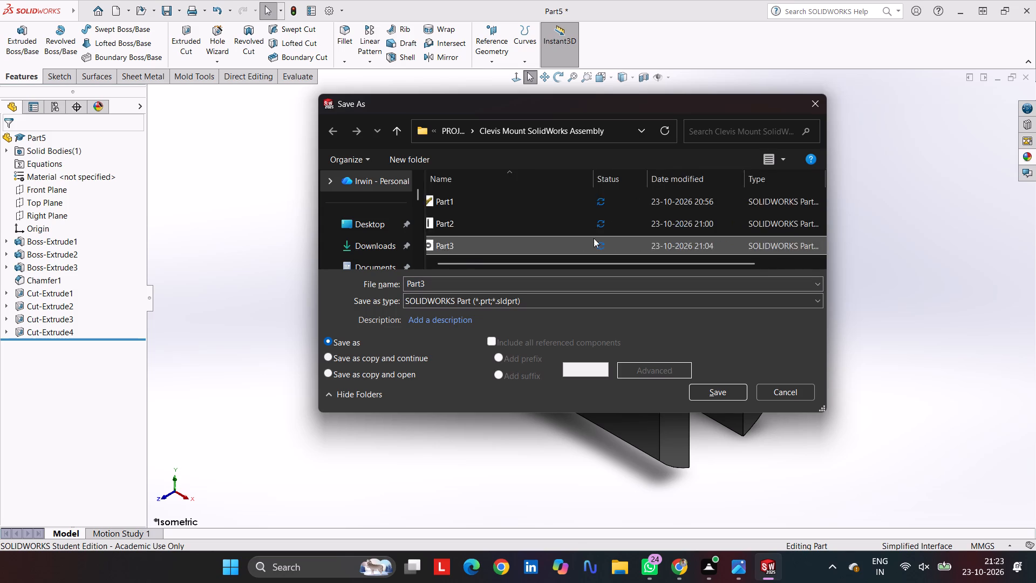
{"action": "scroll", "coordinate": [709, 232], "scroll_direction": "down", "scroll_amount": 3}
{"action": "scroll", "coordinate": [689, 282], "scroll_direction": "up", "scroll_amount": 3}
{"action": "scroll", "coordinate": [600, 262], "scroll_direction": "up", "scroll_amount": 3}
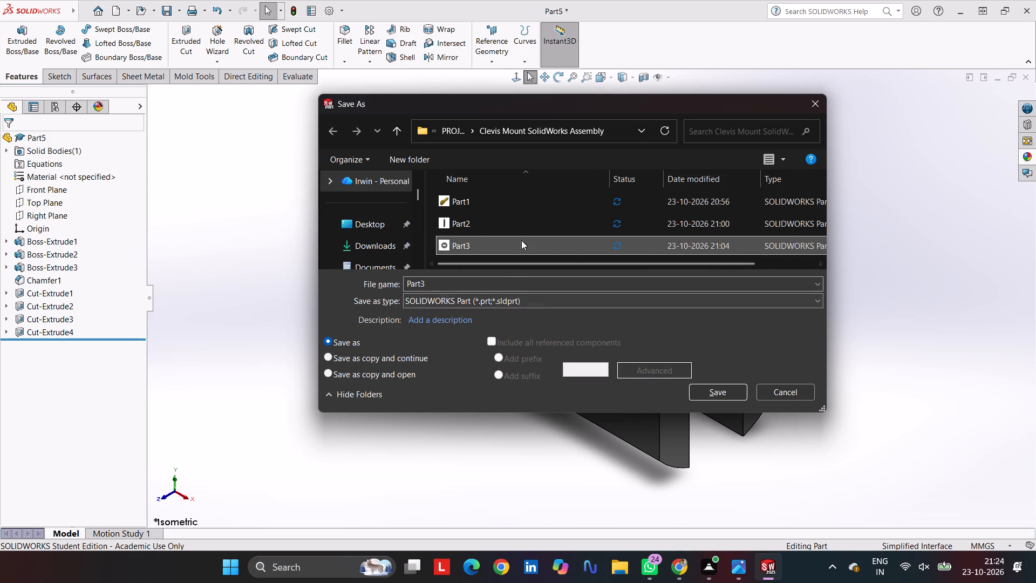
{"action": "left_click", "coordinate": [442, 288]}
{"action": "left_click", "coordinate": [442, 288]}
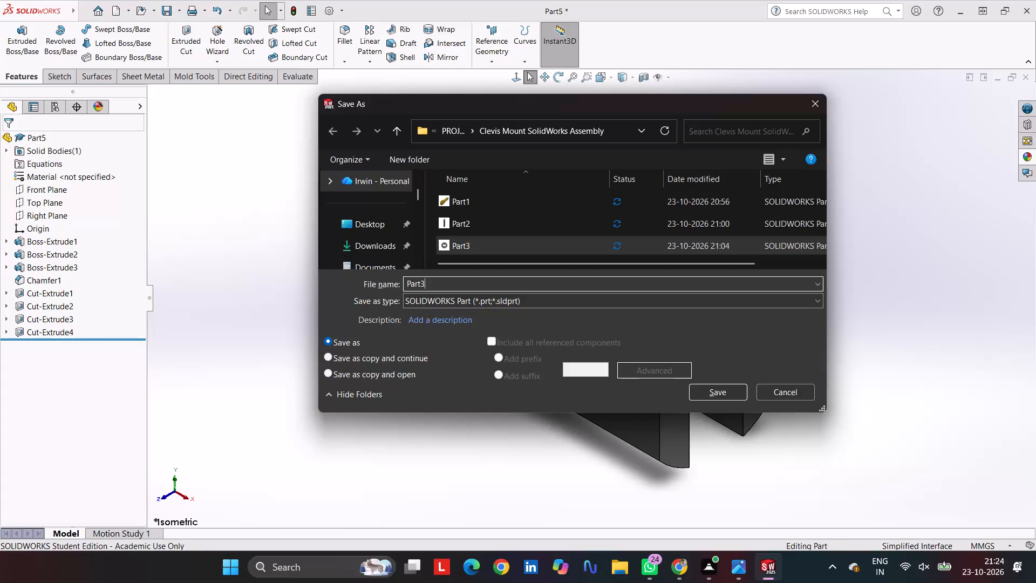
{"action": "key", "text": "BackSpace"}
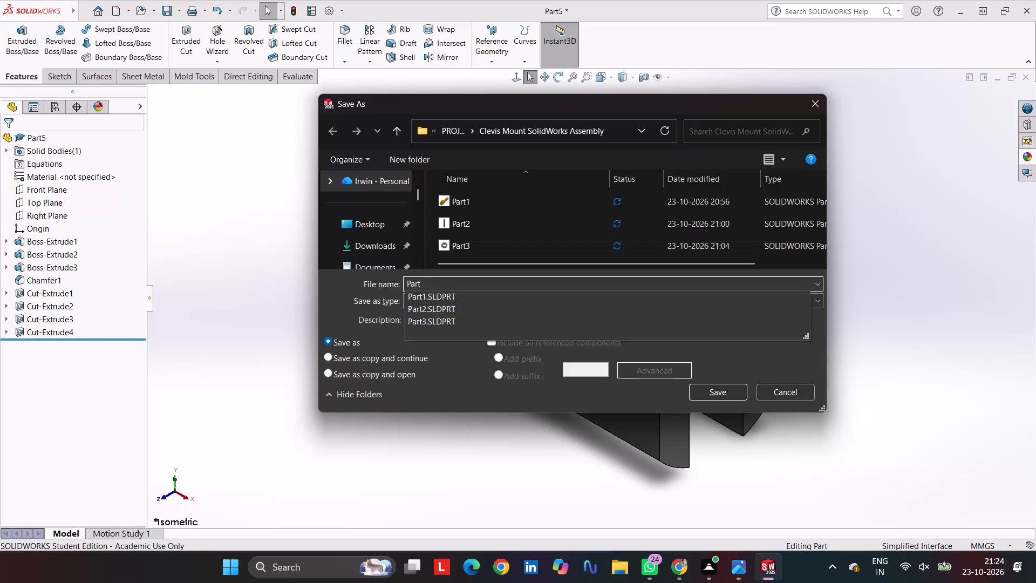
{"action": "key", "text": "5"}
{"action": "key", "text": "Return"}
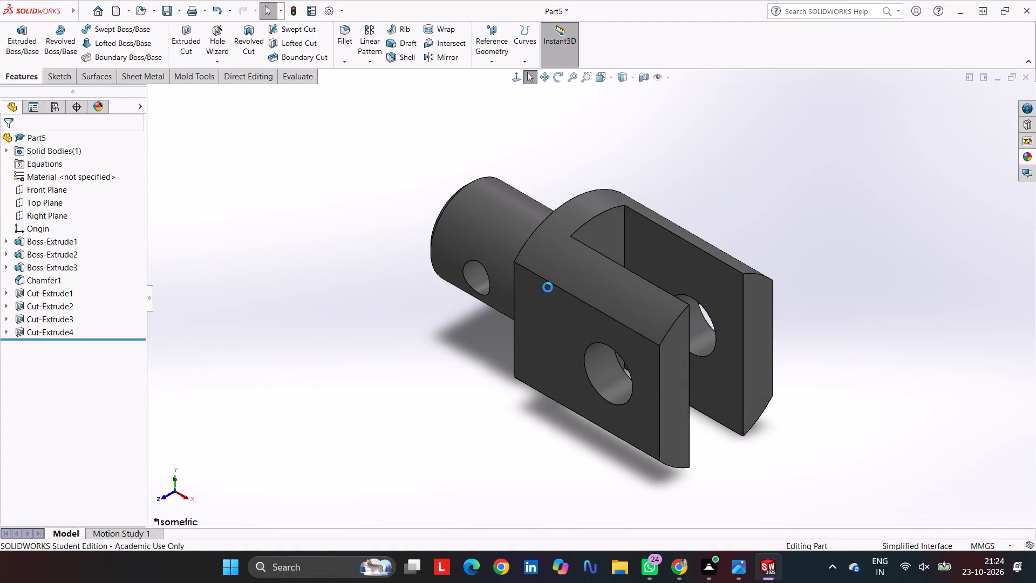
Print the fork part with Microsoft Print to PDF on A4 paper, naming the output file 5.
{"action": "key", "text": "ctrl+p"}
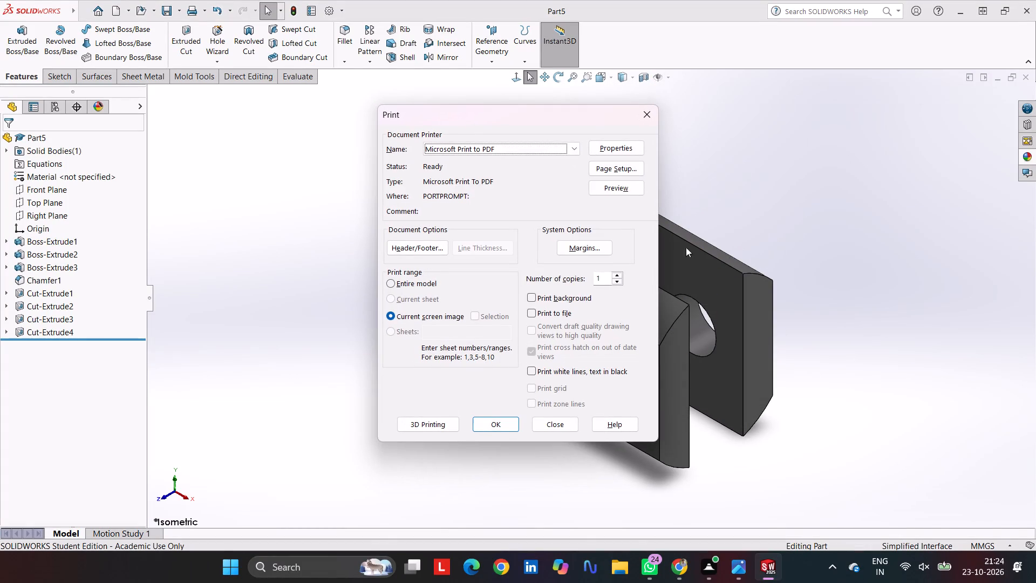
{"action": "left_click", "coordinate": [624, 172]}
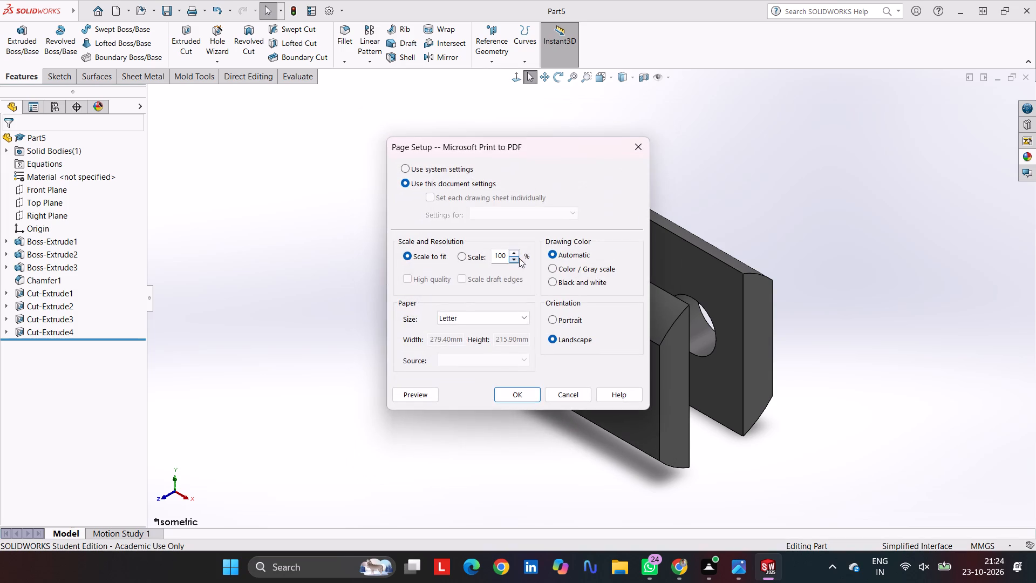
{"action": "left_click", "coordinate": [498, 320]}
{"action": "scroll", "coordinate": [486, 178], "scroll_direction": "up", "scroll_amount": 11}
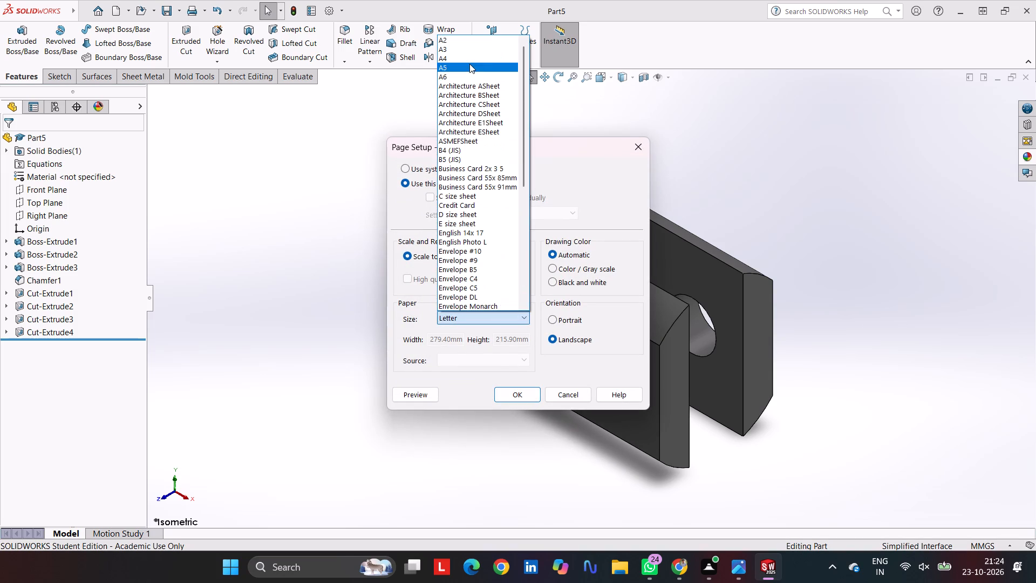
{"action": "left_click", "coordinate": [471, 62]}
{"action": "left_click", "coordinate": [512, 395]}
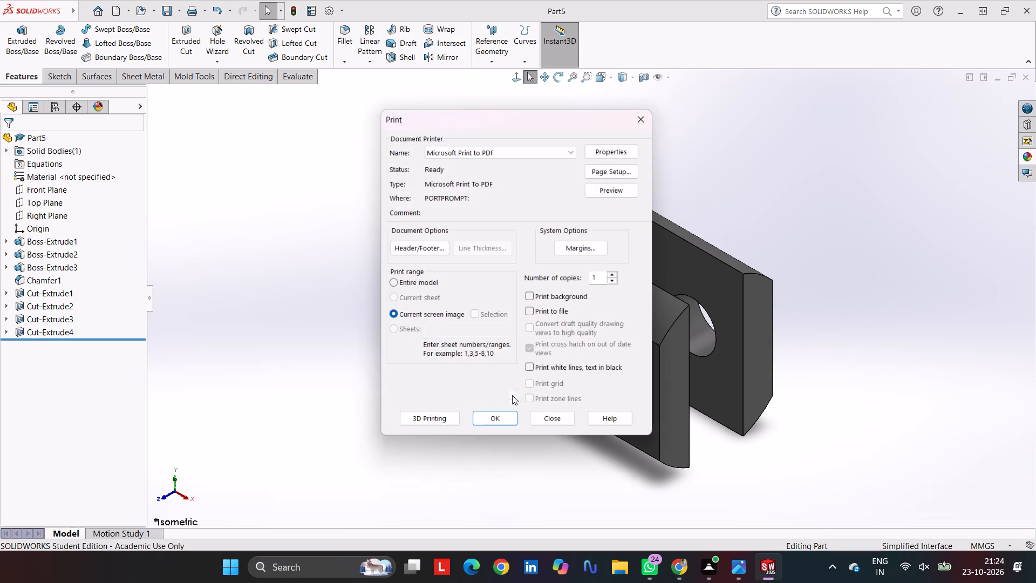
{"action": "left_click", "coordinate": [479, 422]}
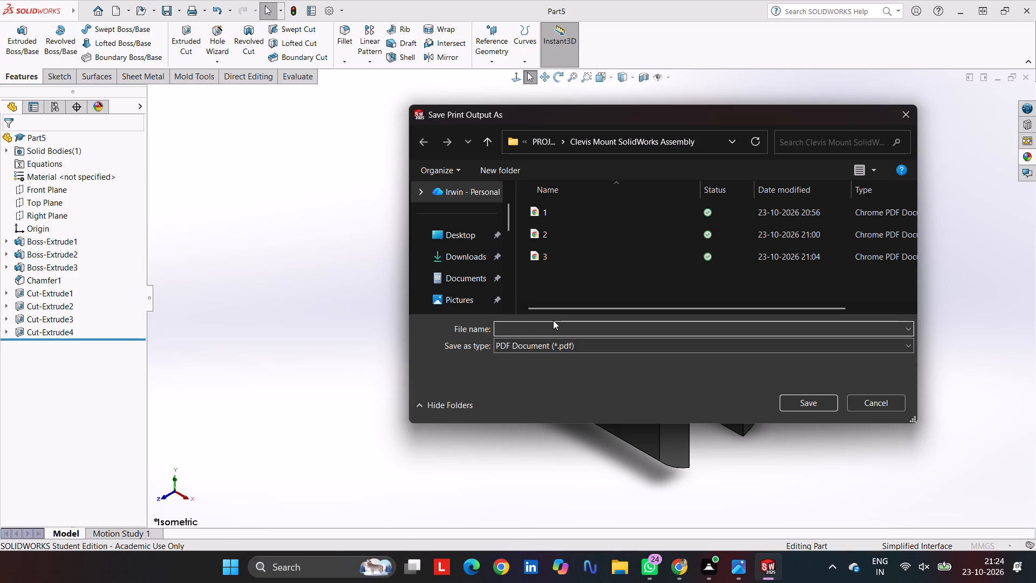
{"action": "key", "text": "5"}
{"action": "key", "text": "Return"}
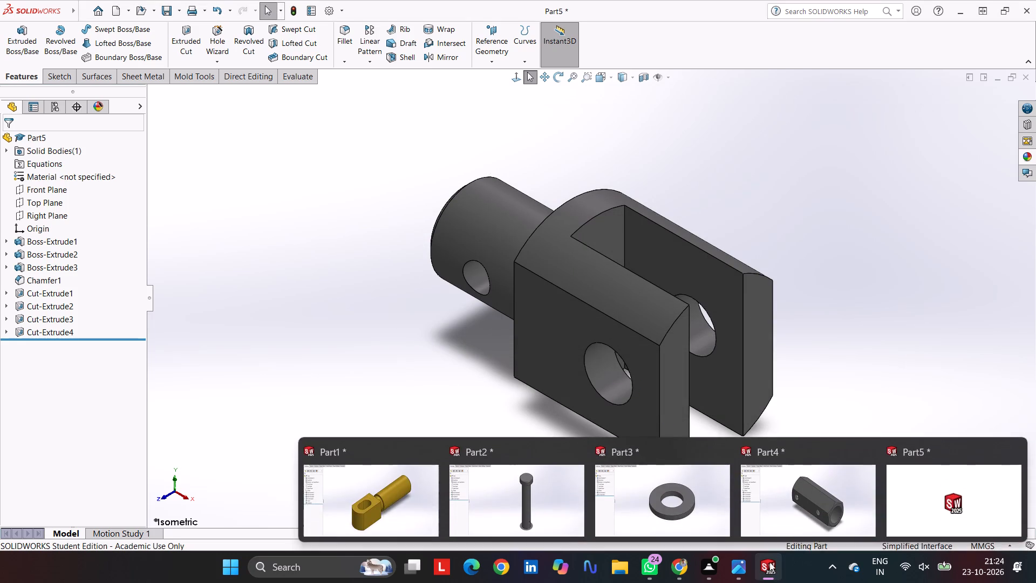
Switch to the hexagonal sleeve part and save it as Part4 in the Clevis Mount SolidWorks Assembly folder.
{"action": "left_click", "coordinate": [826, 518]}
{"action": "left_click", "coordinate": [847, 346]}
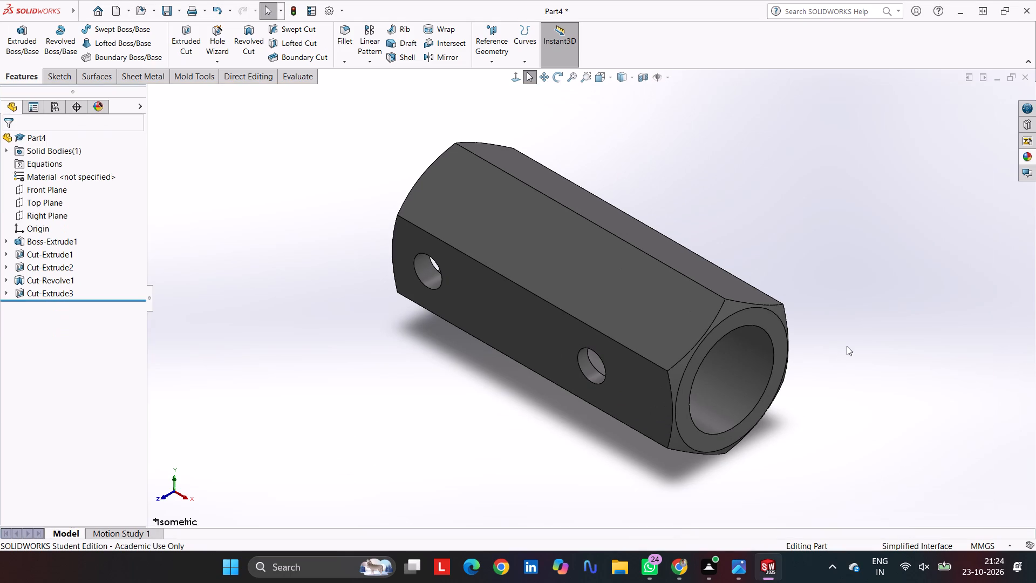
{"action": "key", "text": "ctrl+s"}
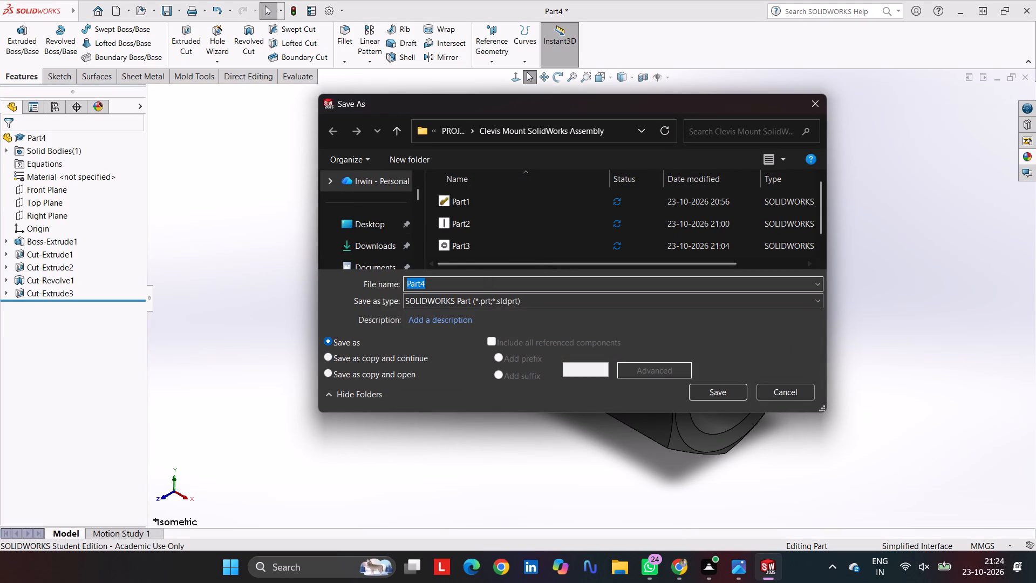
{"action": "scroll", "coordinate": [550, 252], "scroll_direction": "down", "scroll_amount": 3}
{"action": "scroll", "coordinate": [556, 251], "scroll_direction": "up", "scroll_amount": 3}
{"action": "left_click", "coordinate": [722, 392]}
{"action": "left_click", "coordinate": [829, 267]}
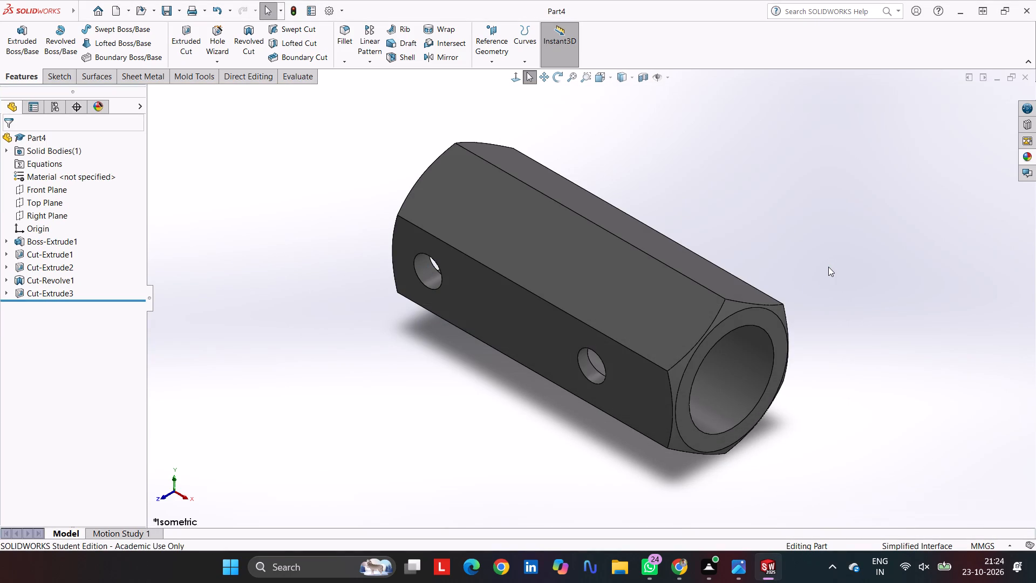
Print the hexagonal sleeve part with Microsoft Print to PDF on A4 paper, naming the output file 4.
{"action": "key", "text": "ctrl+p"}
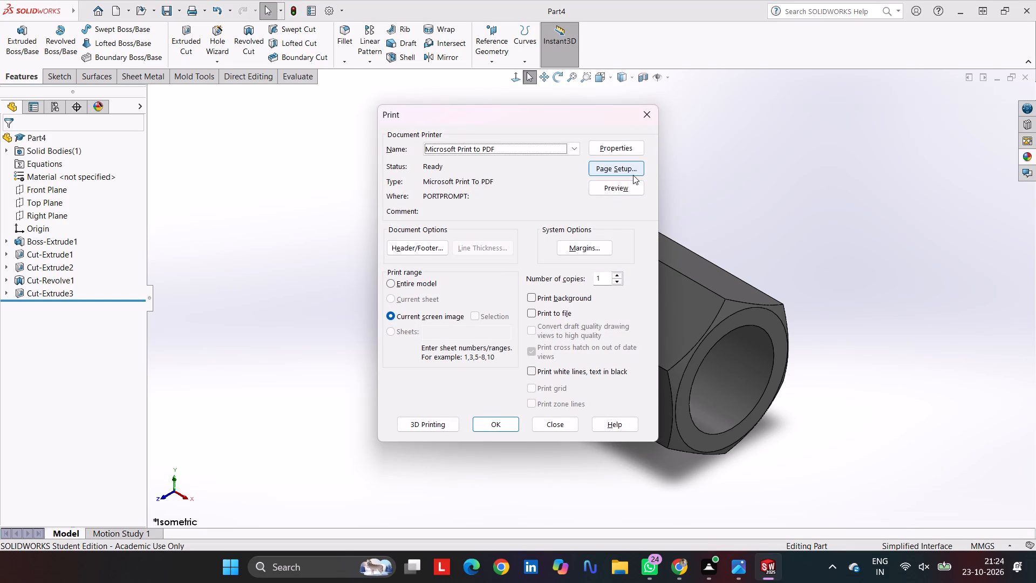
{"action": "left_click", "coordinate": [633, 175]}
{"action": "left_click", "coordinate": [485, 323]}
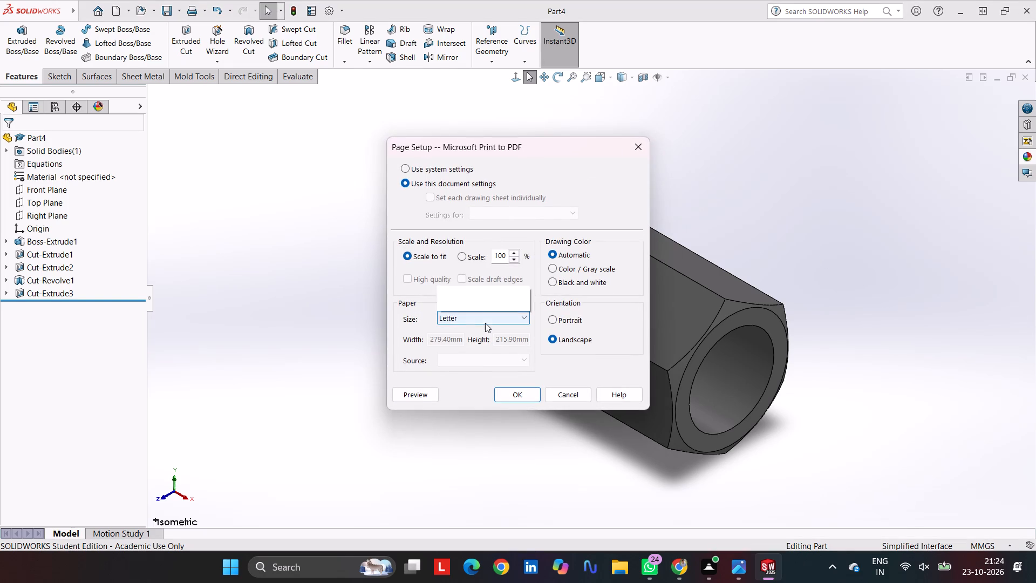
{"action": "scroll", "coordinate": [480, 177], "scroll_direction": "up", "scroll_amount": 12}
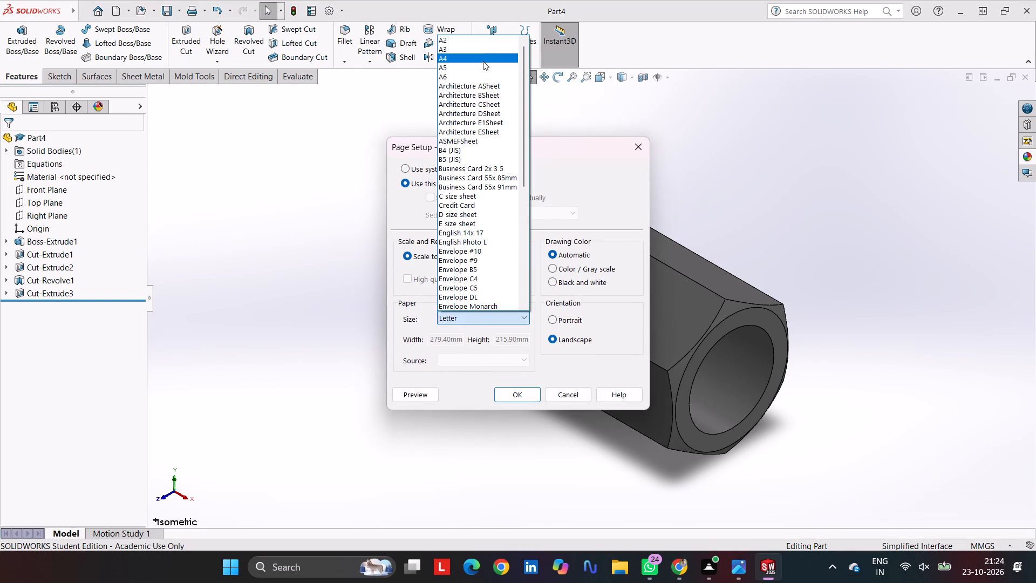
{"action": "left_click", "coordinate": [483, 61]}
{"action": "left_click", "coordinate": [521, 391]}
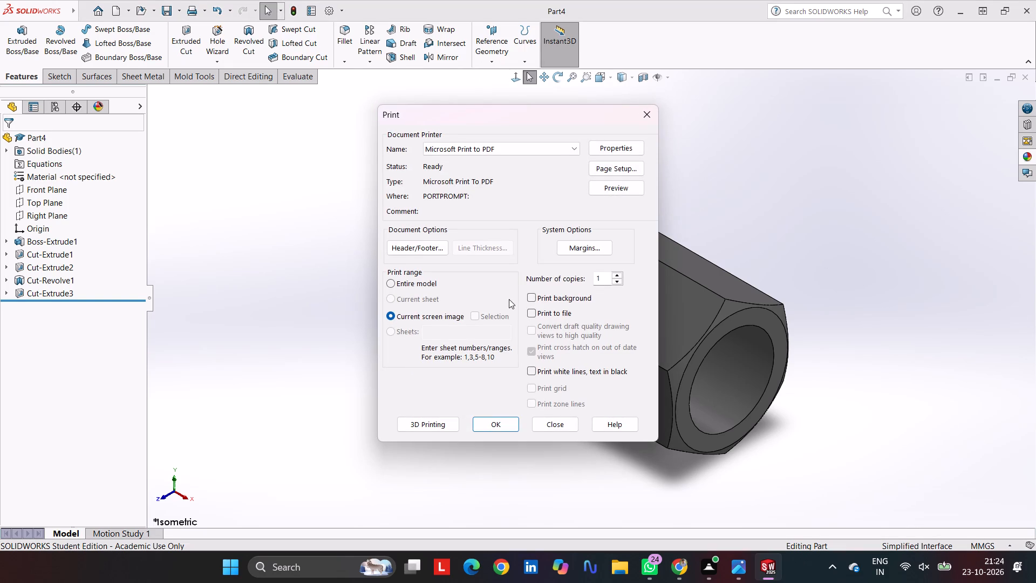
{"action": "left_click", "coordinate": [506, 429]}
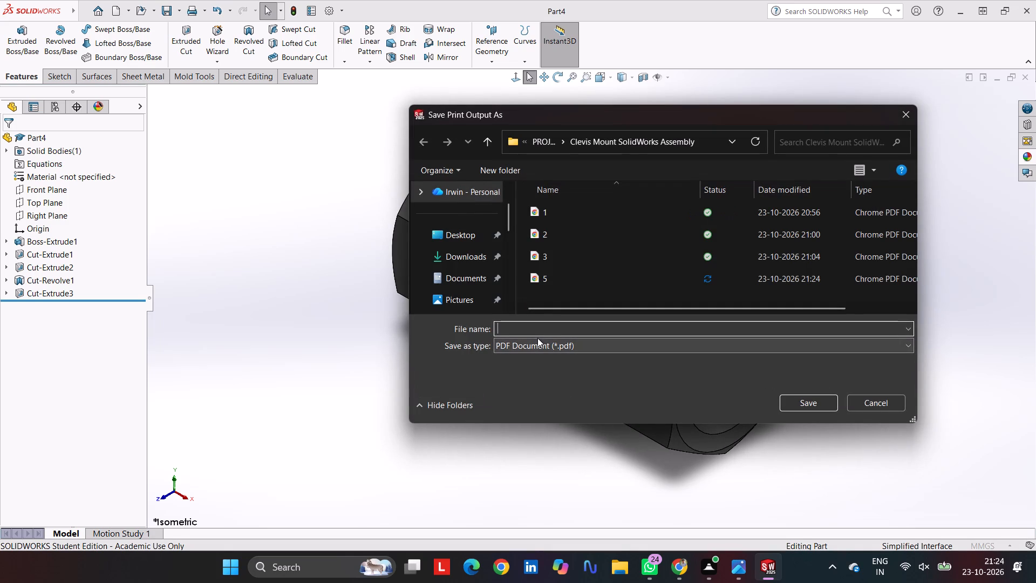
{"action": "key", "text": "4"}
{"action": "key", "text": "Return"}
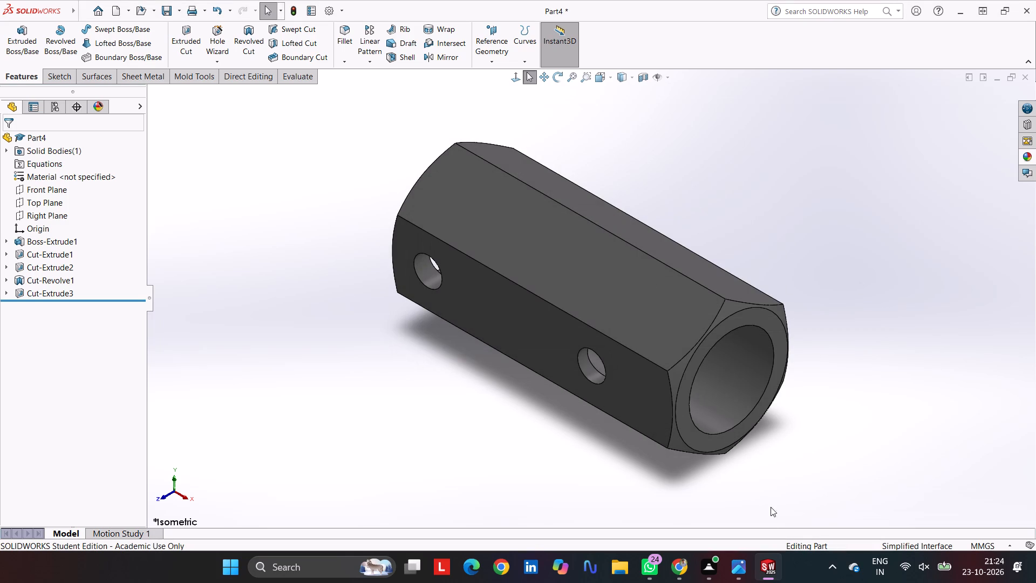
Switch to the open Part5 fork and the Part1 slotted rod end in turn, saving the changes in each.
{"action": "left_click", "coordinate": [935, 489]}
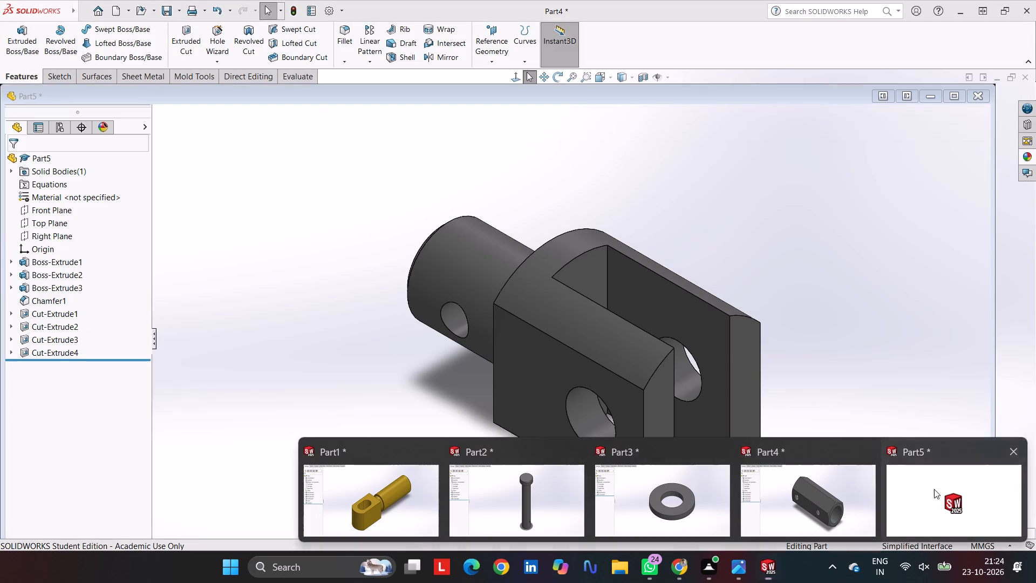
{"action": "key", "text": "ctrl+s"}
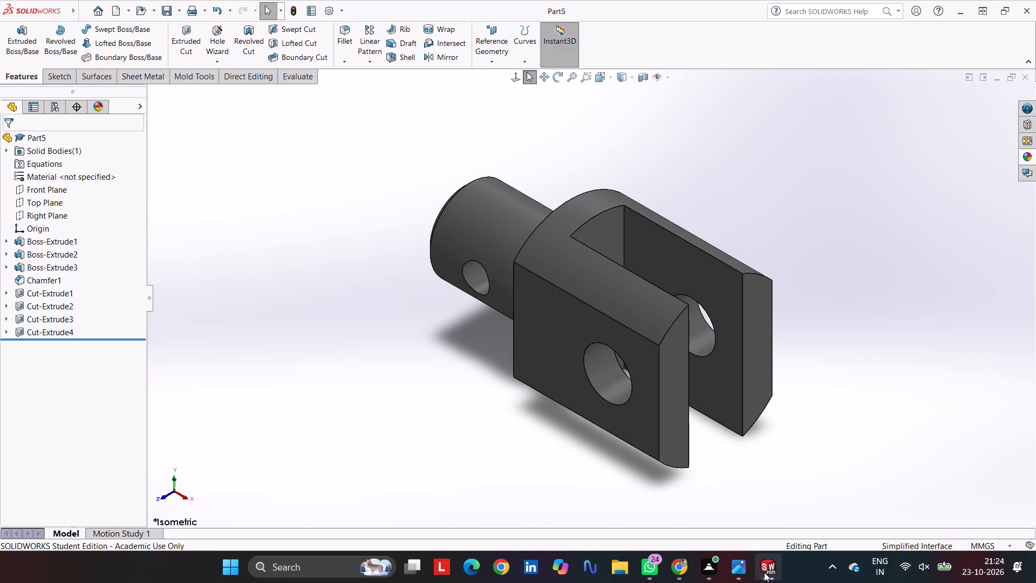
{"action": "left_click", "coordinate": [422, 521]}
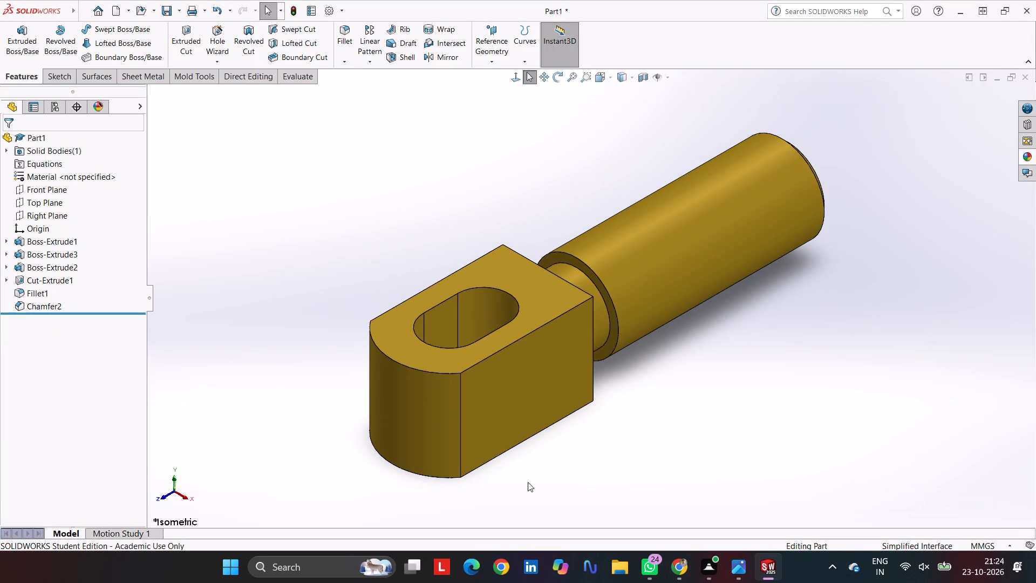
{"action": "key", "text": "ctrl+s"}
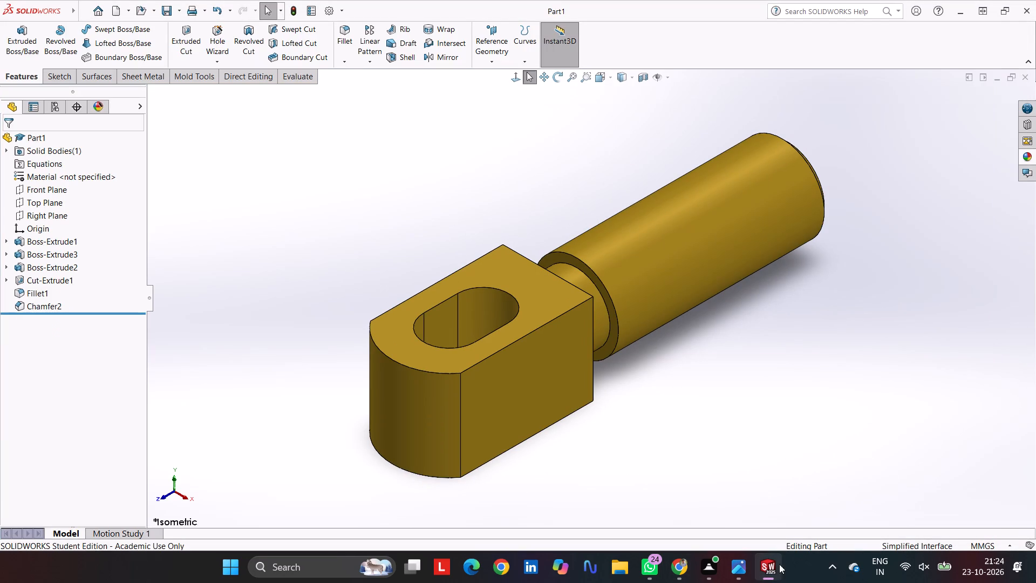
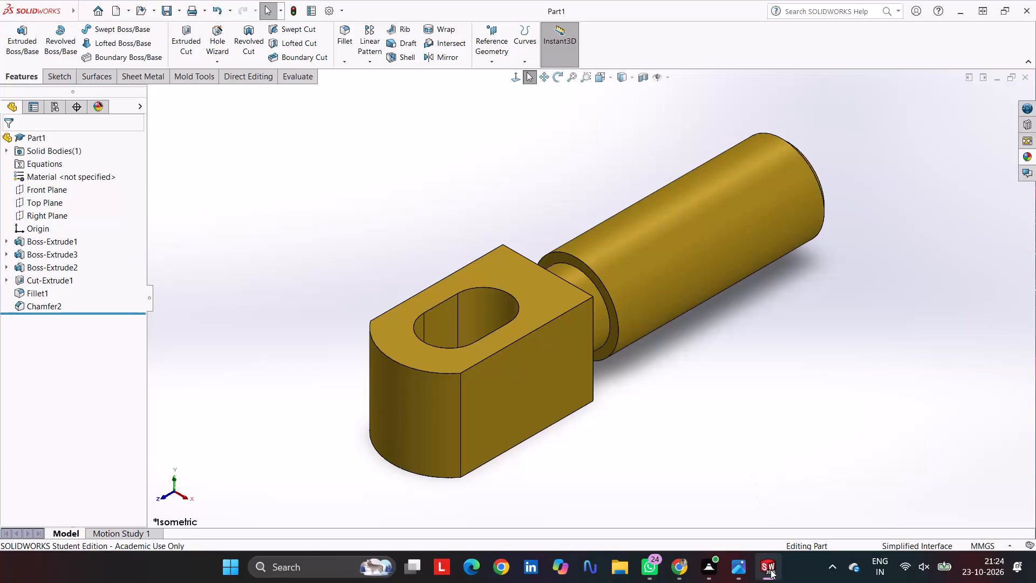
Switch through the open Part2 pin, Part3 washer, Part4 sleeve and Part5 fork in turn, saving each one.
{"action": "left_click", "coordinate": [507, 510]}
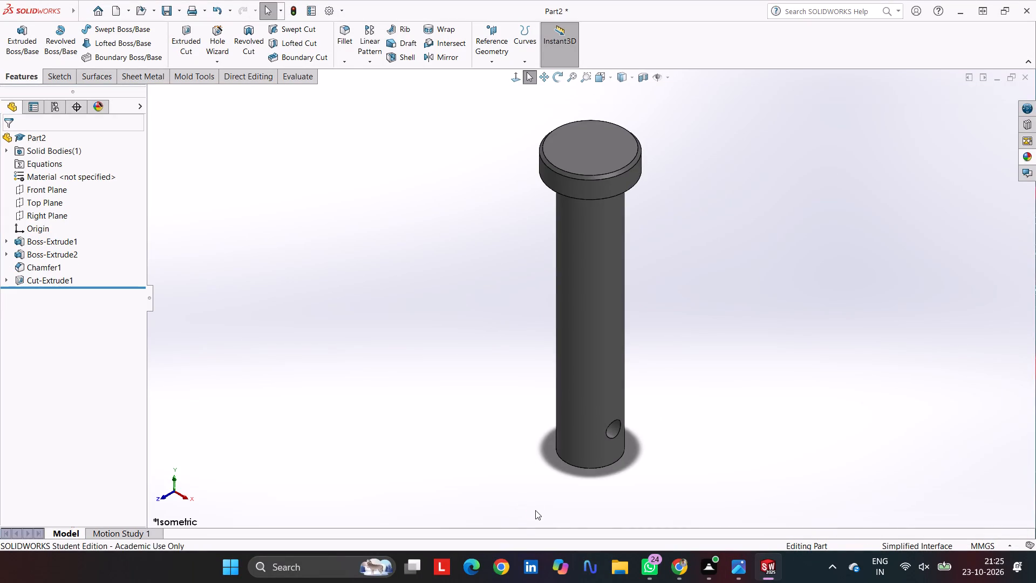
{"action": "key", "text": "ctrl+s"}
{"action": "key", "text": "ctrl+s"}
{"action": "key", "text": "ctrl+s"}
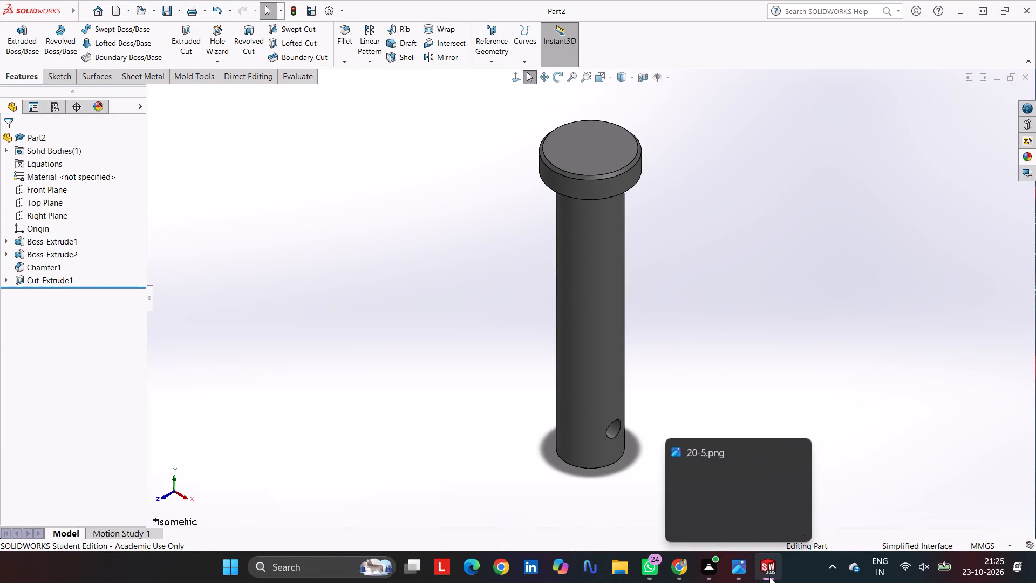
{"action": "left_click", "coordinate": [697, 529]}
{"action": "key", "text": "ctrl+s"}
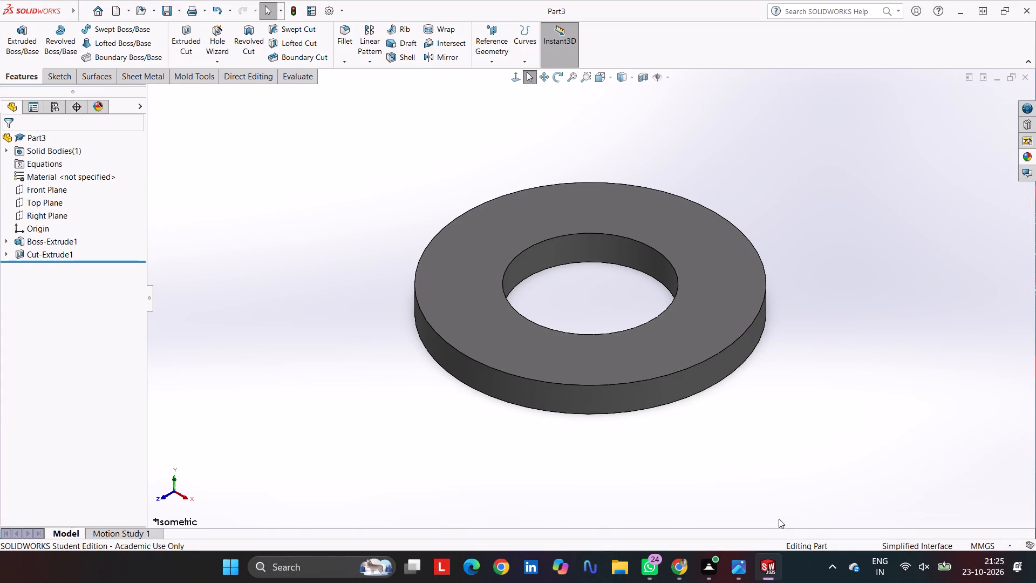
{"action": "left_click", "coordinate": [793, 512]}
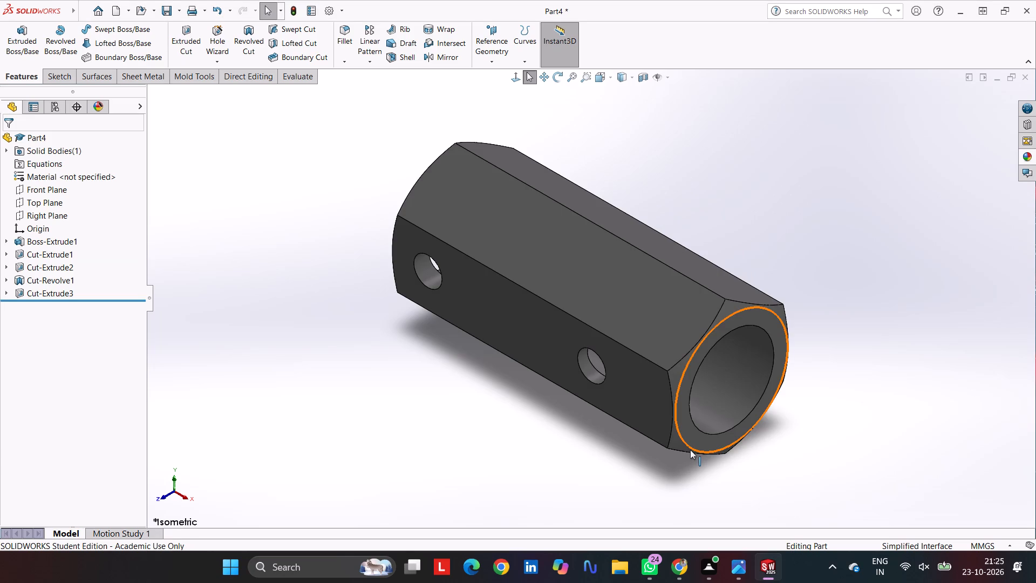
{"action": "key", "text": "ctrl+s"}
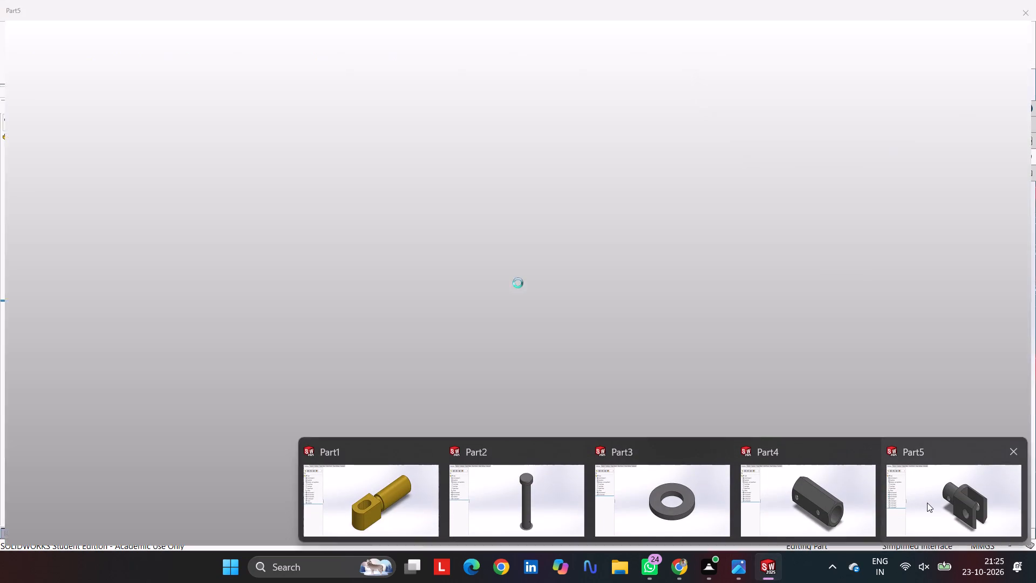
{"action": "left_click", "coordinate": [927, 503]}
{"action": "key", "text": "ctrl+s"}
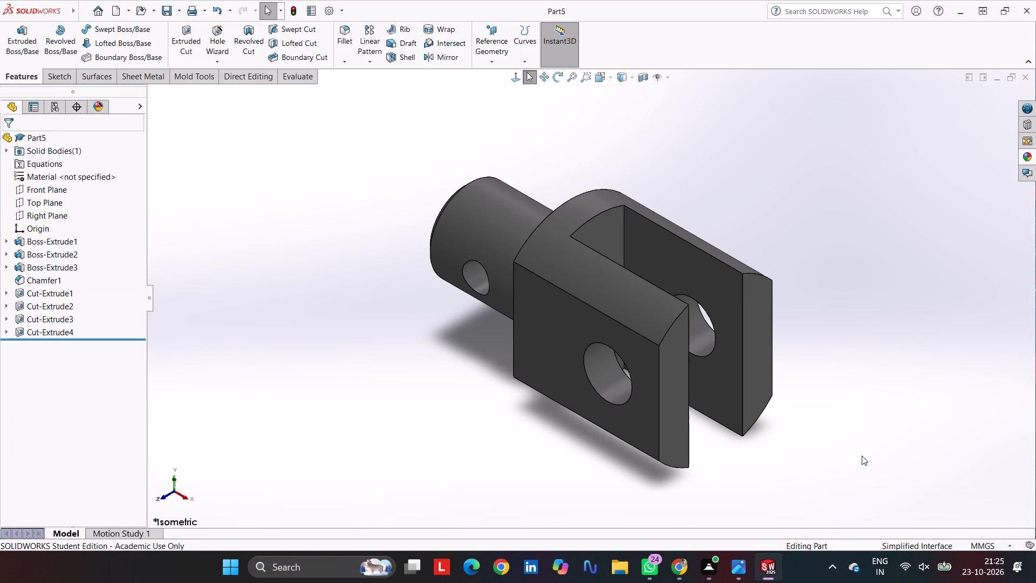
Create a new assembly document and place the Part5 fork in it as the first component.
{"action": "key", "text": "ctrl+n"}
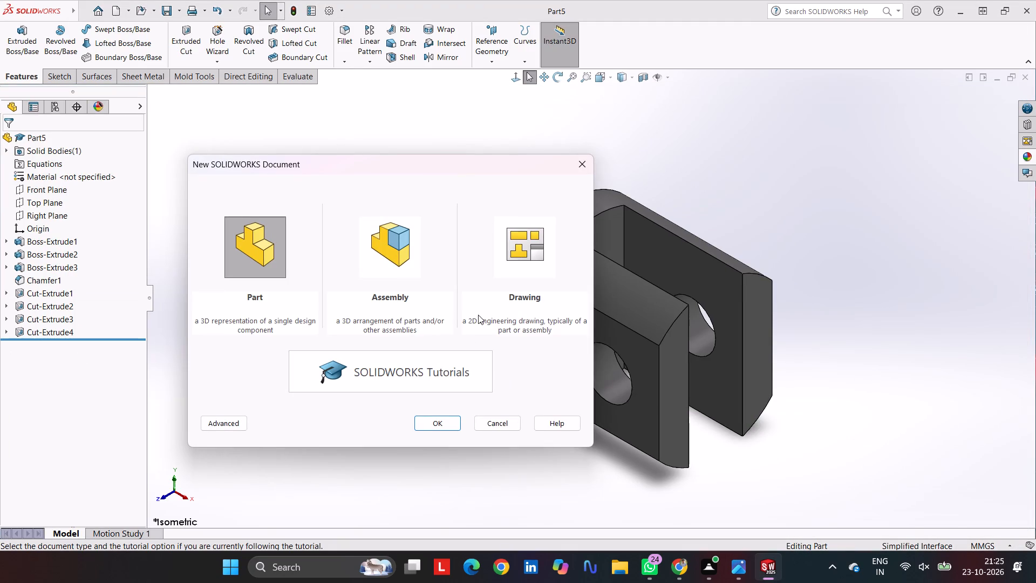
{"action": "left_click", "coordinate": [408, 256]}
{"action": "left_click", "coordinate": [436, 419]}
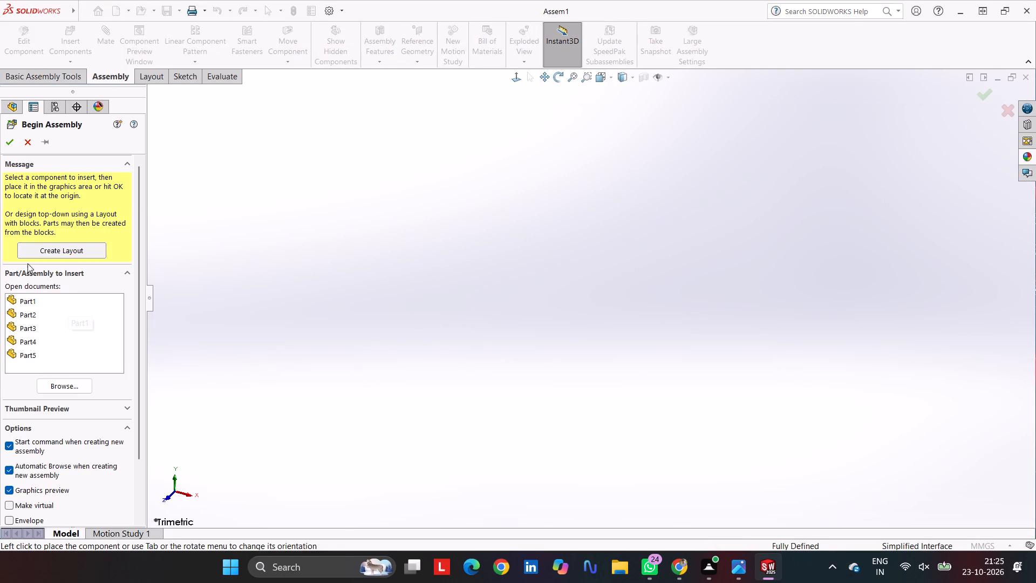
{"action": "left_click", "coordinate": [36, 354]}
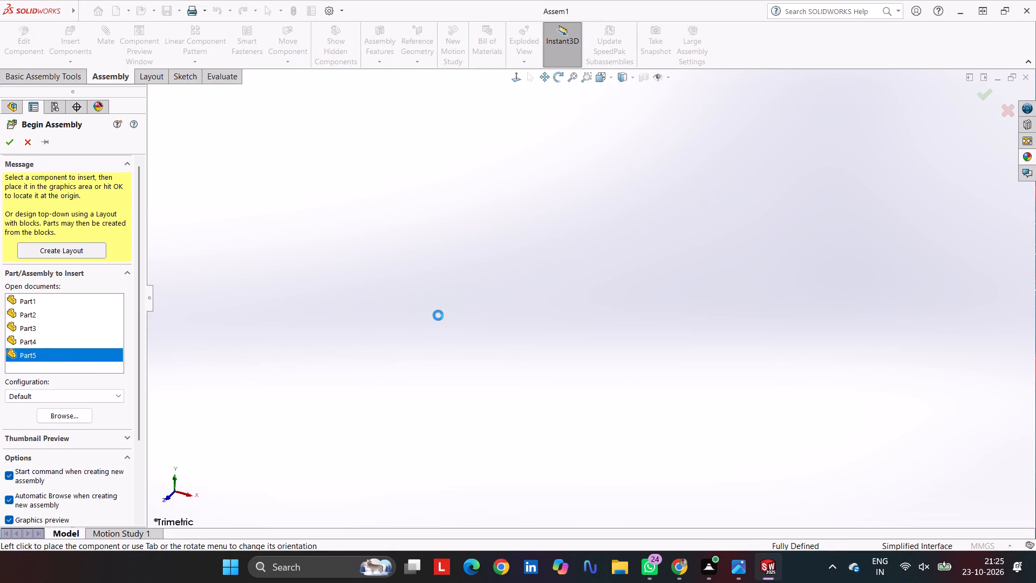
{"action": "left_click", "coordinate": [651, 286]}
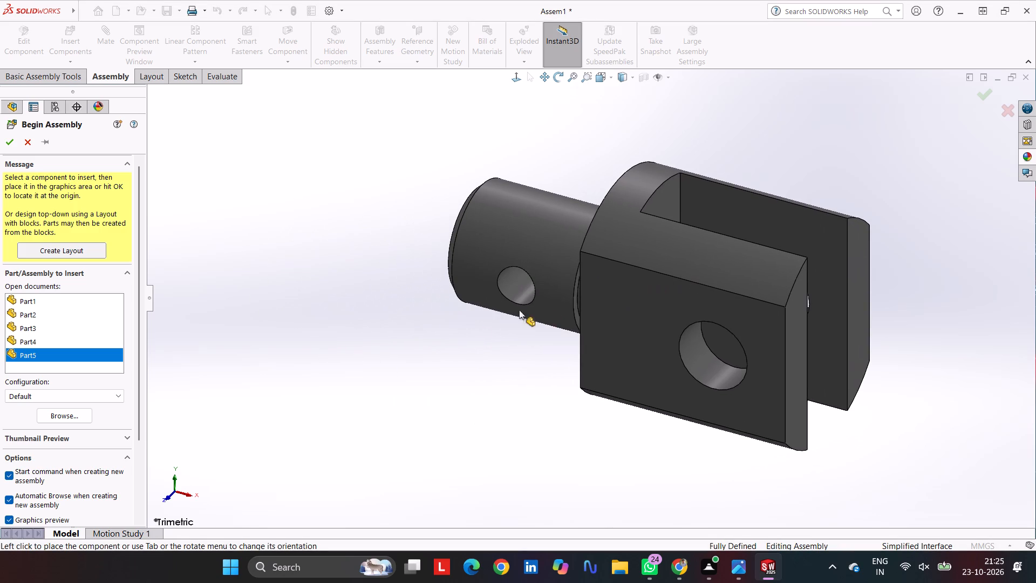
Insert the open Part4 sleeve, Part2 pin and Part3 washer into the assembly, placing them above the fork.
{"action": "scroll", "coordinate": [415, 341], "scroll_direction": "up", "scroll_amount": 4}
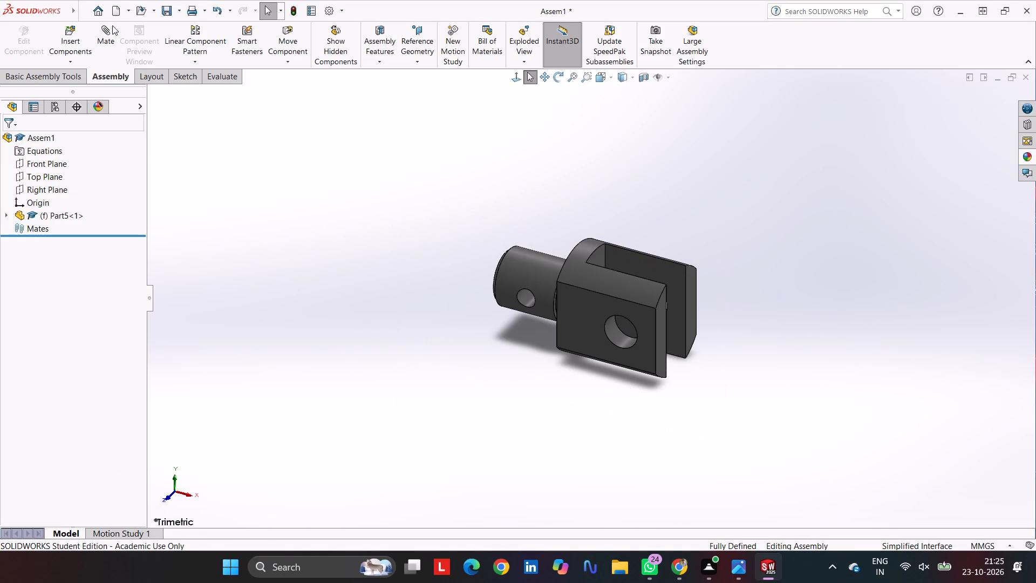
{"action": "left_click", "coordinate": [78, 40]}
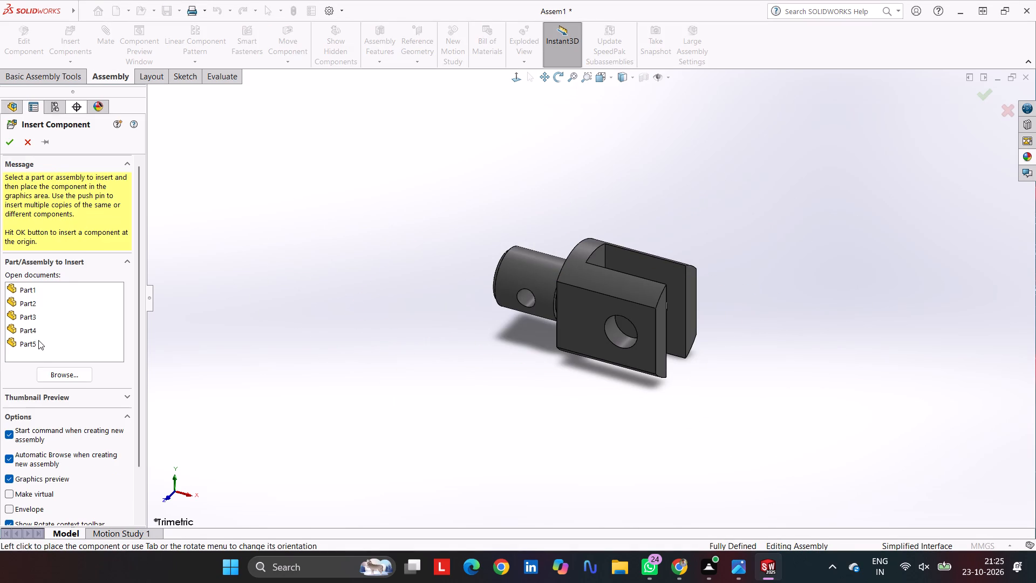
{"action": "left_click", "coordinate": [39, 329]}
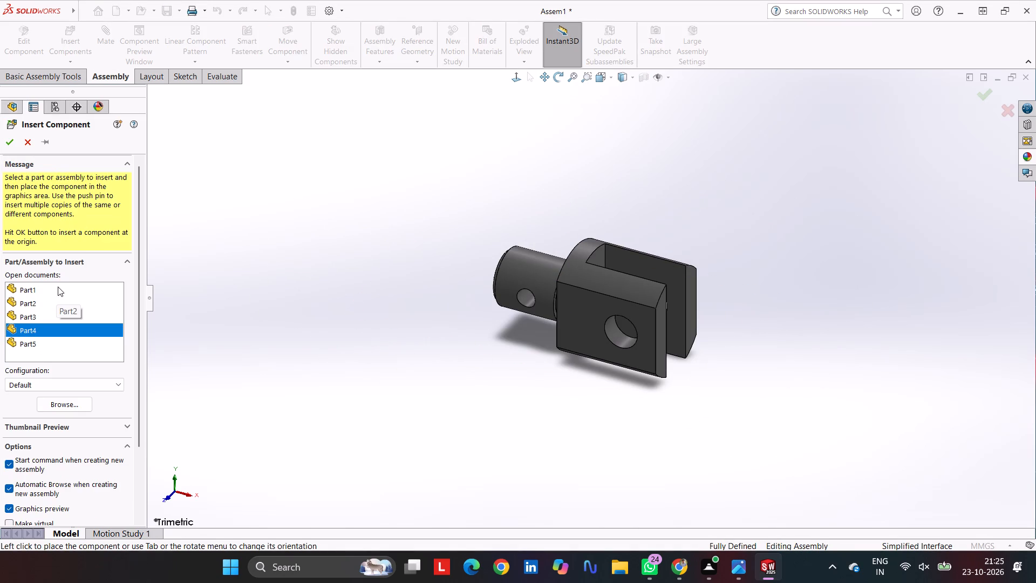
{"action": "left_click", "coordinate": [58, 287], "text": "shift"}
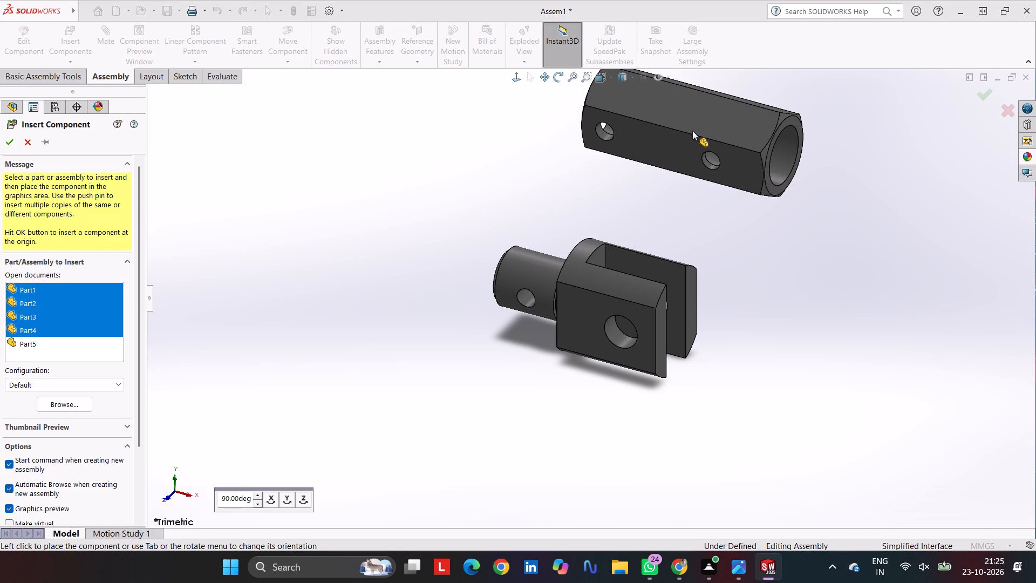
{"action": "left_click", "coordinate": [692, 131]}
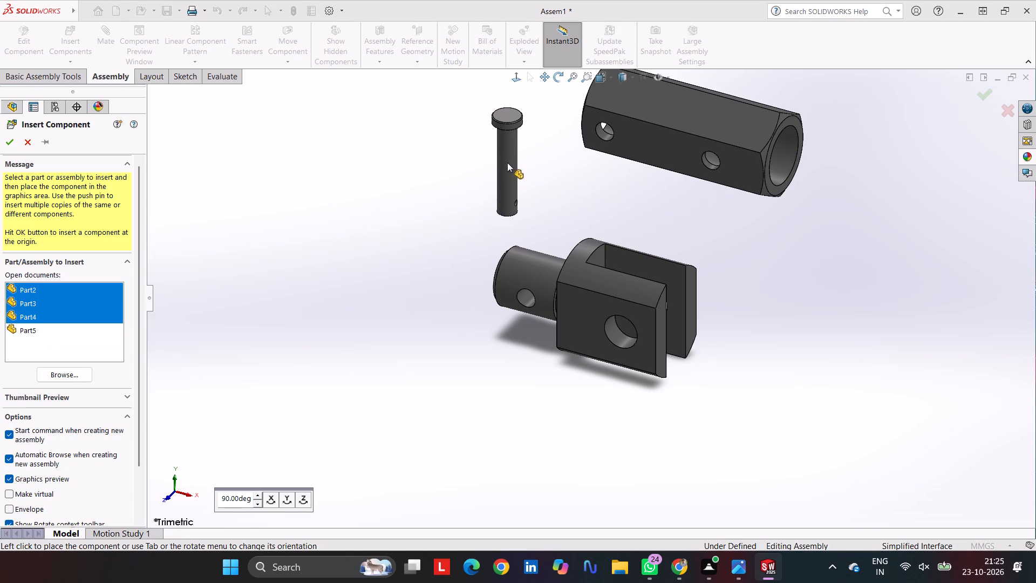
{"action": "left_click", "coordinate": [507, 162]}
{"action": "left_click", "coordinate": [547, 192]}
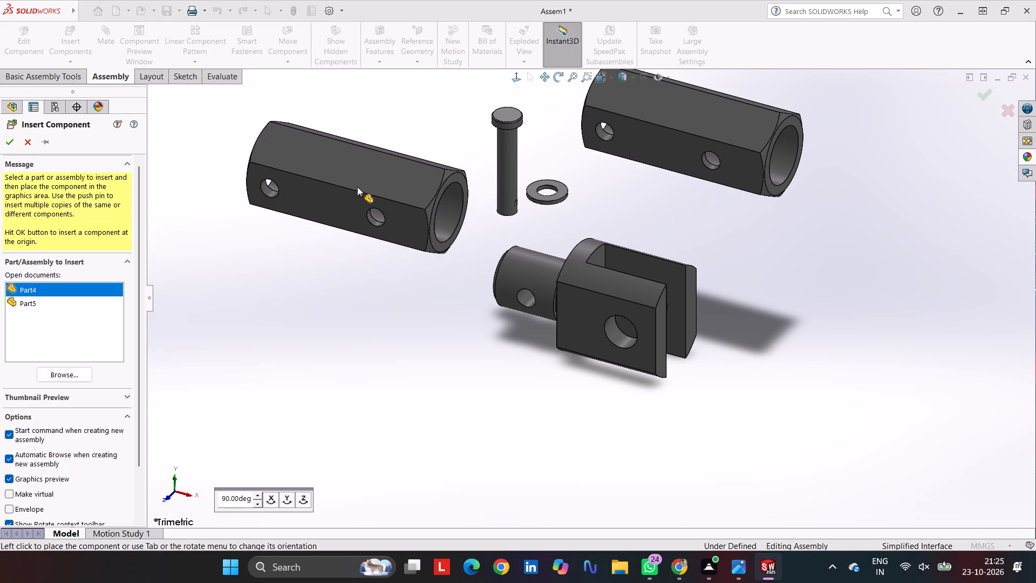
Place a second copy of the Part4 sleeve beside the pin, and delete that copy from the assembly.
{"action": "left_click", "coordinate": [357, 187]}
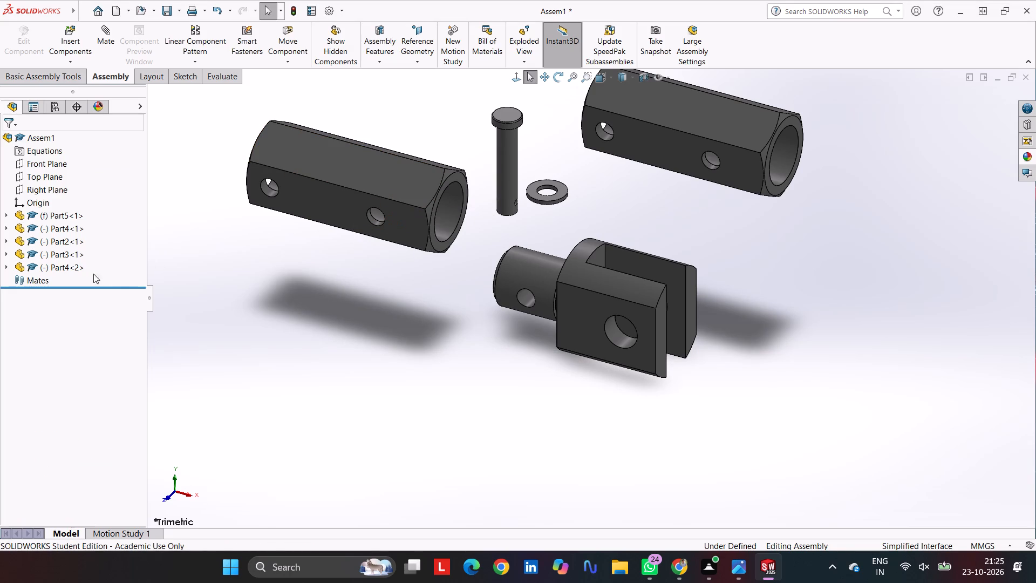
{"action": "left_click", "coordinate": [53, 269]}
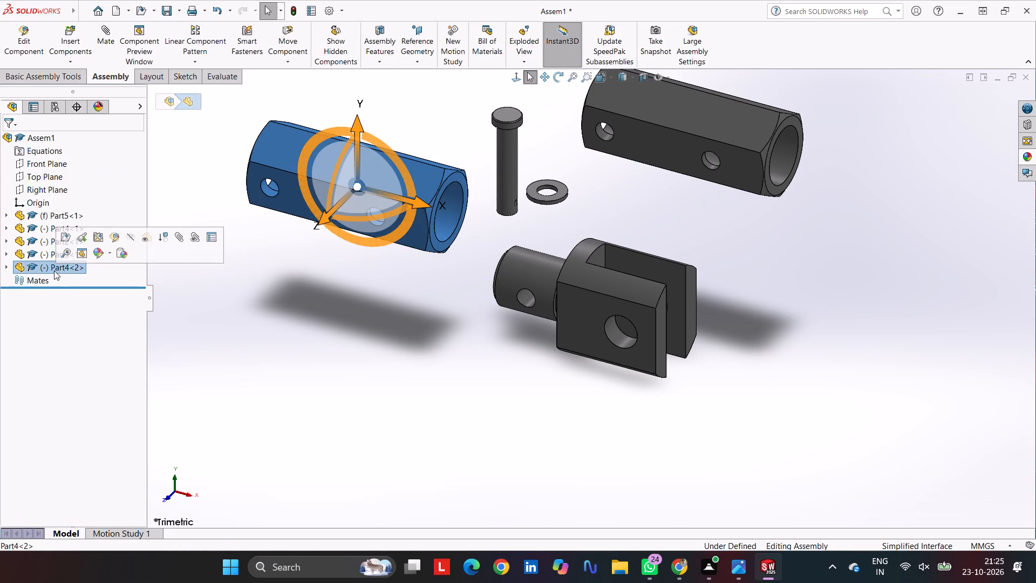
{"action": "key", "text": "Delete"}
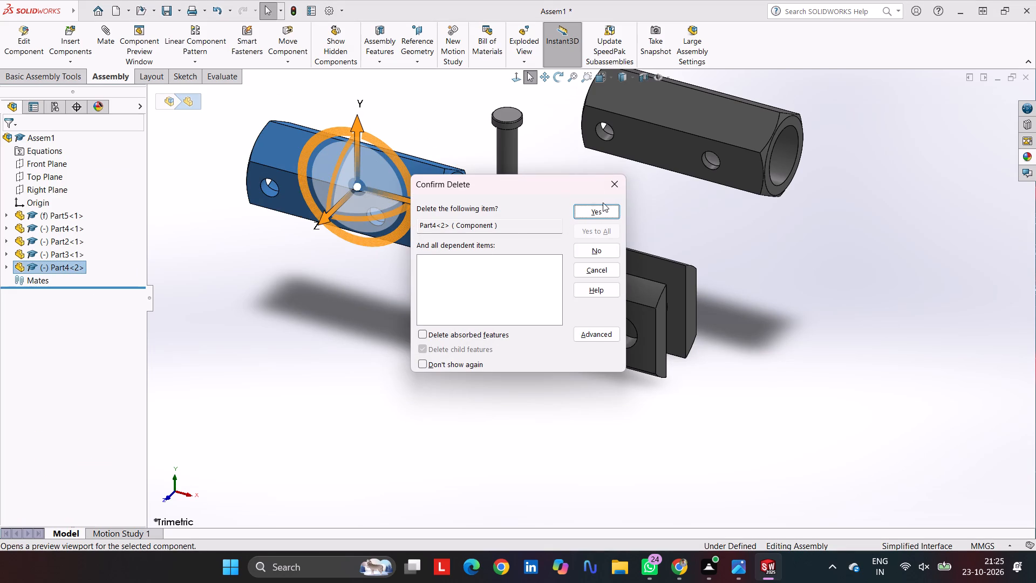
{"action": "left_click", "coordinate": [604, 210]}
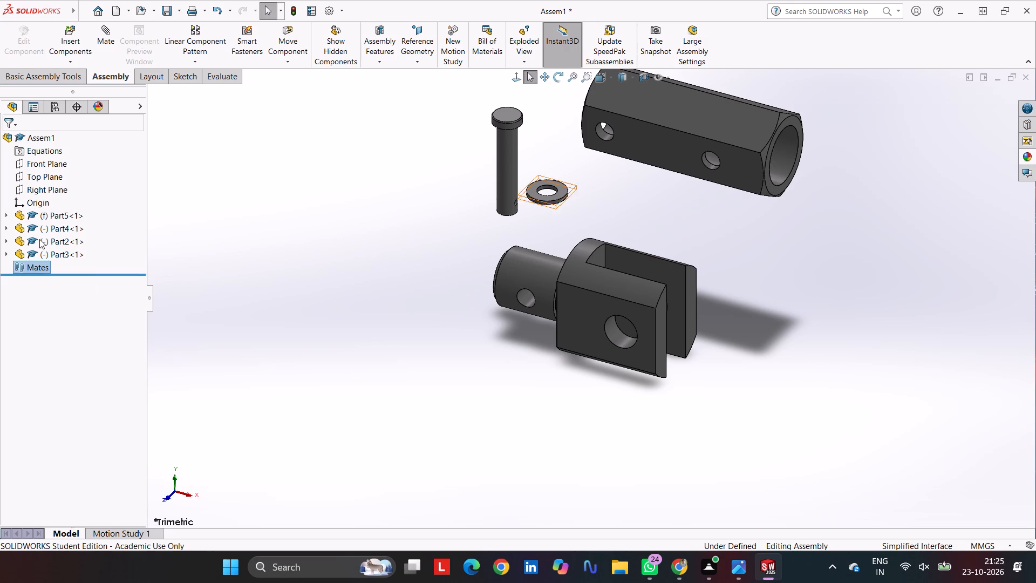
Insert the Part1 slotted rod end into the assembly, placing it beside the fork.
{"action": "left_click", "coordinate": [67, 37]}
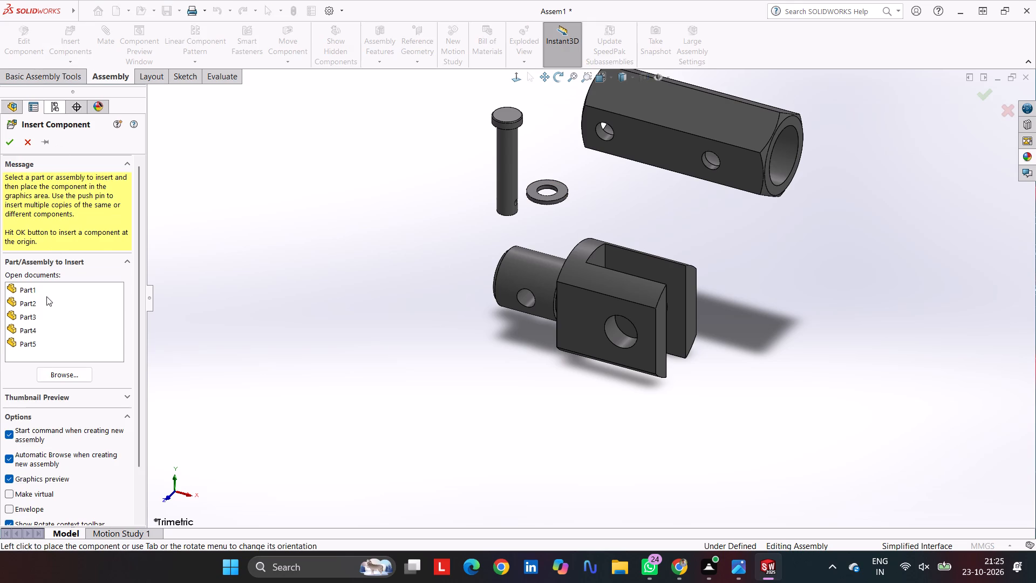
{"action": "left_click", "coordinate": [45, 294]}
{"action": "left_click", "coordinate": [326, 234]}
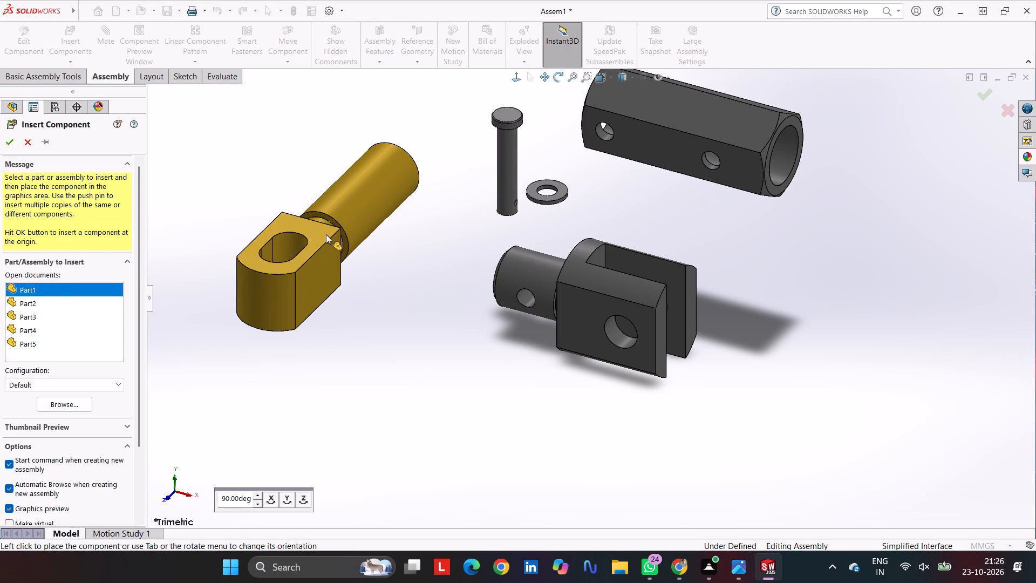
{"action": "left_click", "coordinate": [336, 362]}
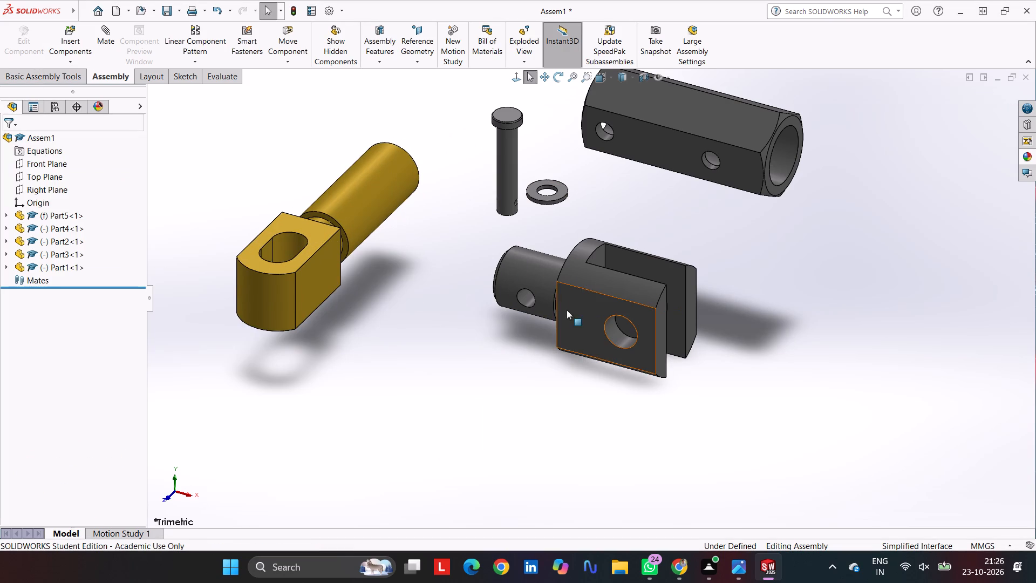
Move the Part1 rod end away from the fork and rotate it freely until its shank runs roughly parallel to the sleeve.
{"action": "left_click_drag", "start_coordinate": [299, 293], "coordinate": [289, 269]}
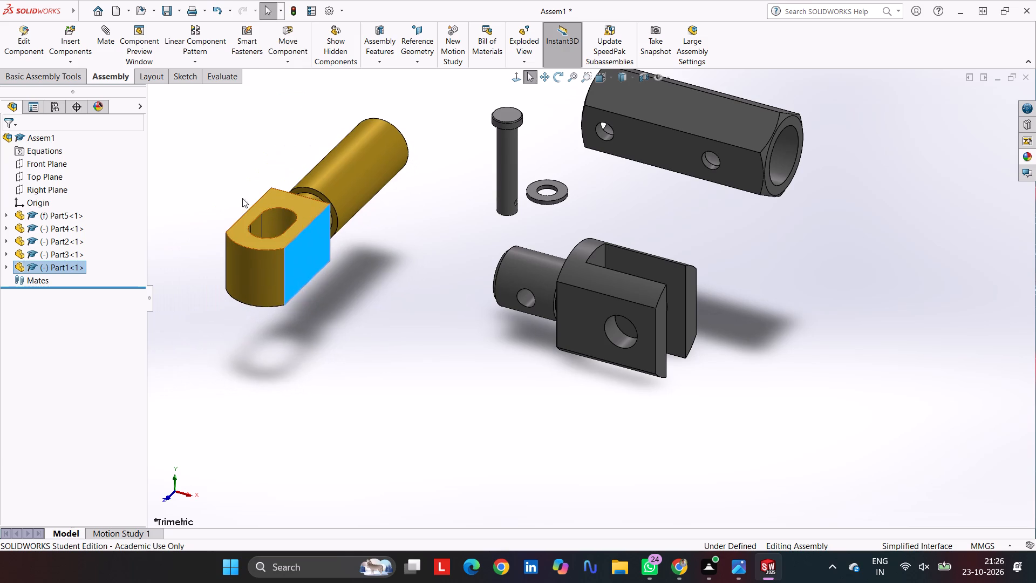
{"action": "left_click", "coordinate": [288, 65]}
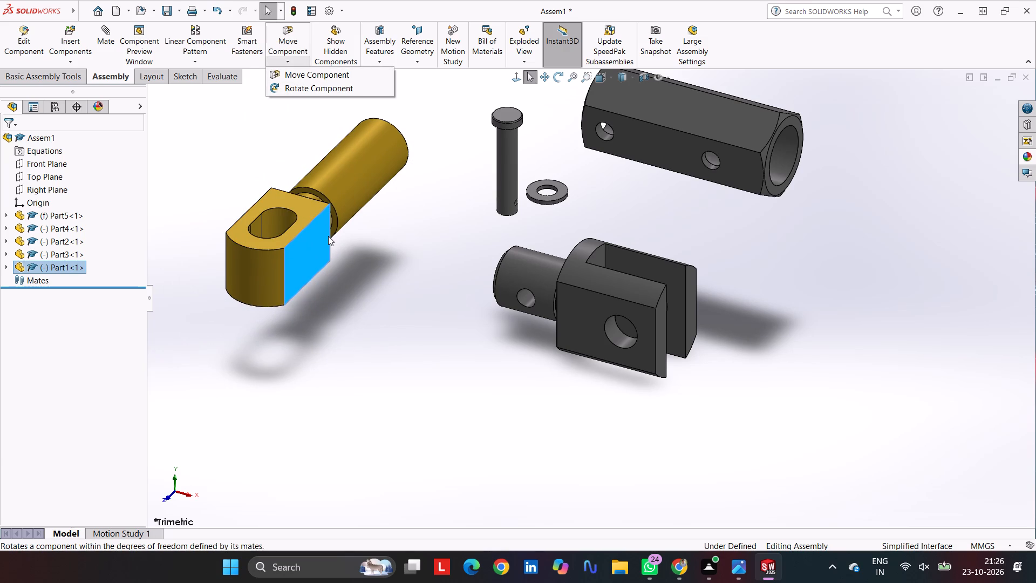
{"action": "left_click_drag", "start_coordinate": [309, 263], "coordinate": [265, 254]}
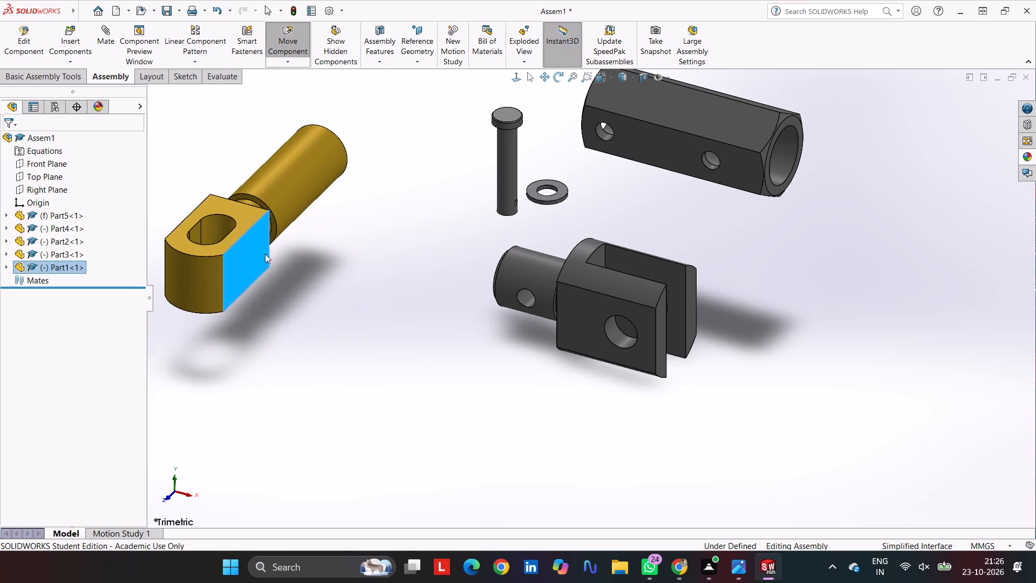
{"action": "left_click_drag", "start_coordinate": [265, 254], "coordinate": [288, 228]}
{"action": "left_click", "coordinate": [295, 63]}
{"action": "left_click", "coordinate": [291, 87]}
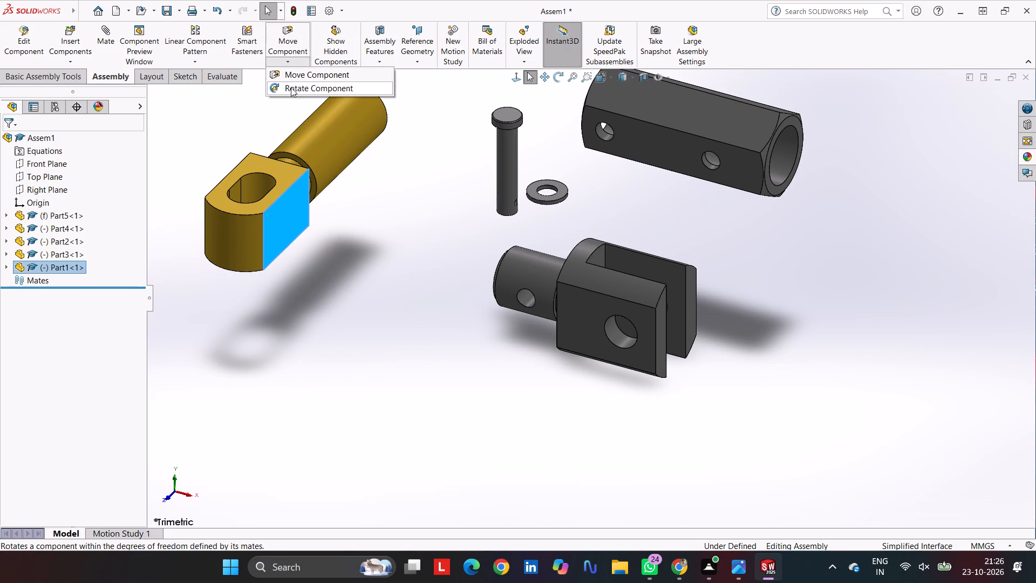
{"action": "left_click_drag", "start_coordinate": [290, 218], "coordinate": [168, 318]}
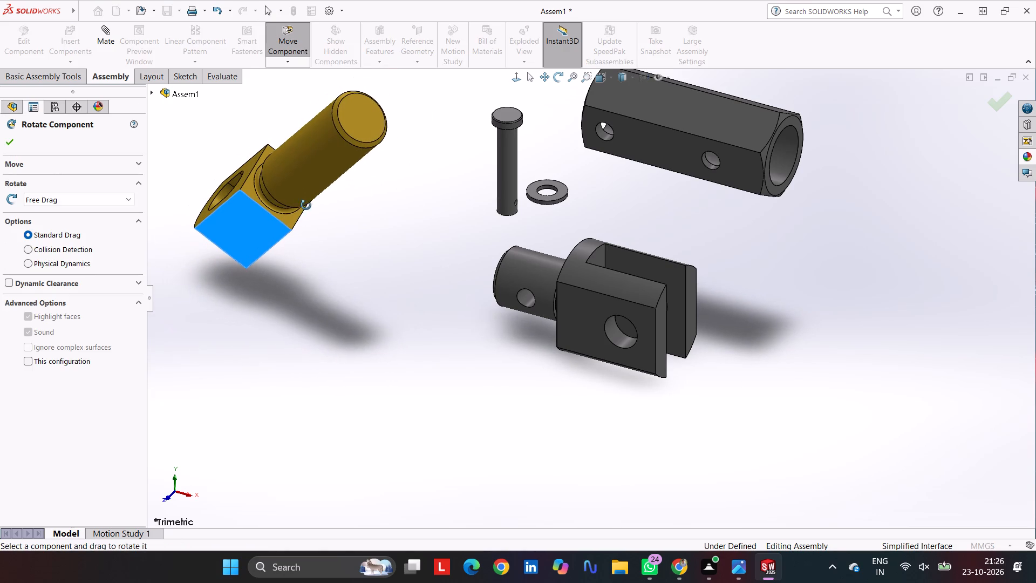
{"action": "left_click_drag", "start_coordinate": [380, 118], "coordinate": [483, 116]}
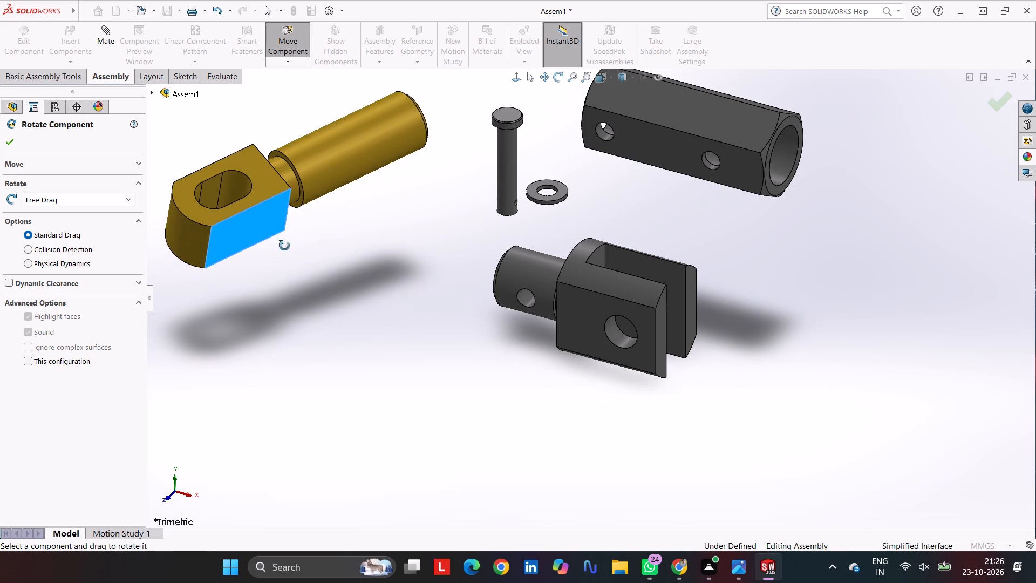
{"action": "left_click_drag", "start_coordinate": [238, 229], "coordinate": [157, 159]}
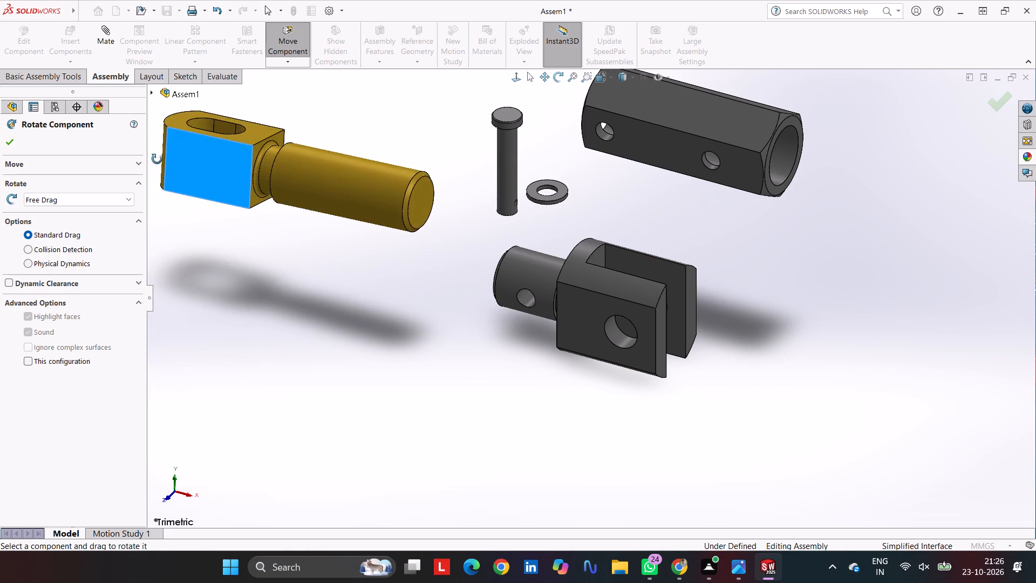
{"action": "left_click_drag", "start_coordinate": [157, 159], "coordinate": [155, 196]}
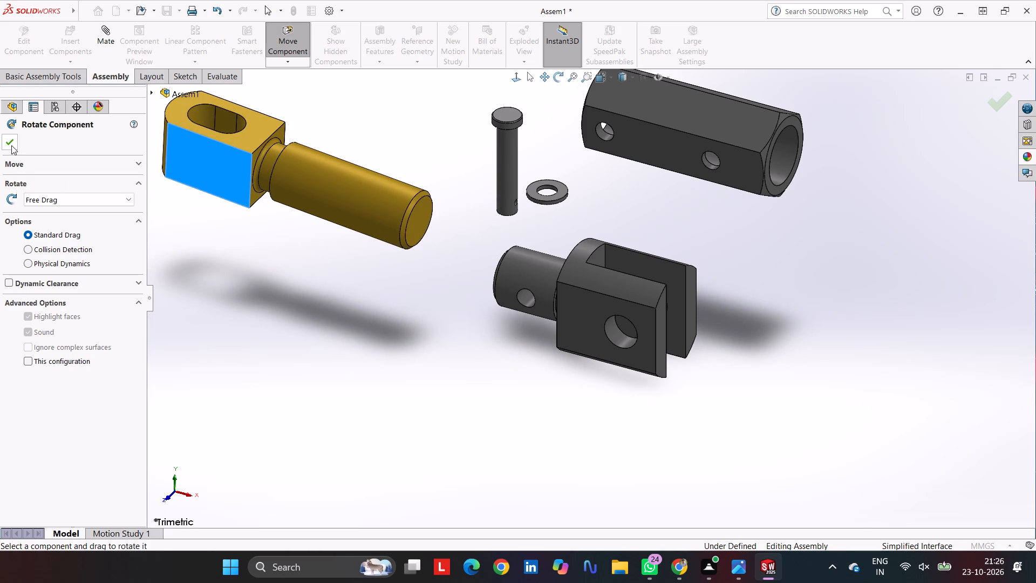
{"action": "left_click", "coordinate": [11, 140]}
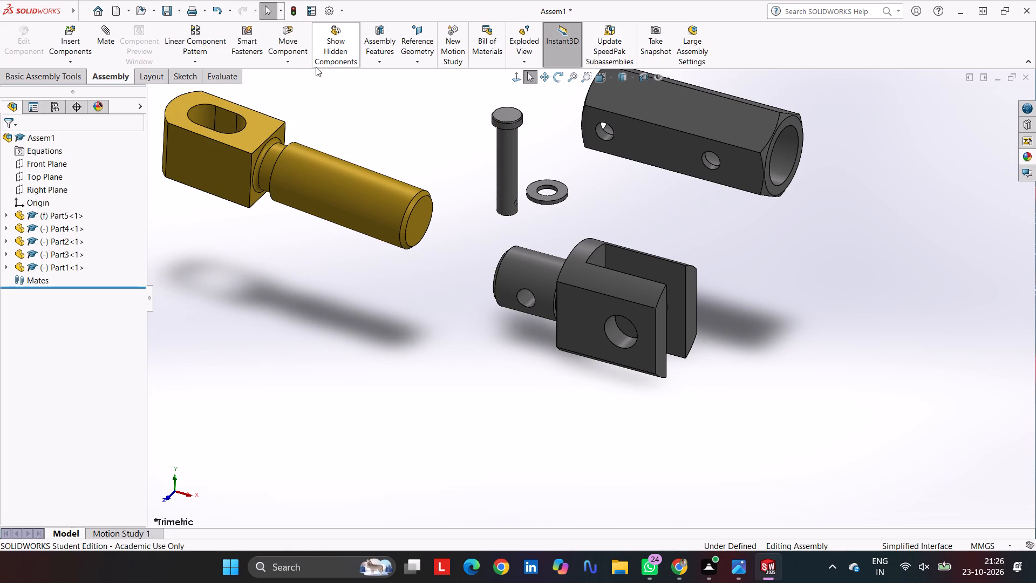
Rotate the Part2 pin freely until it lies tilted with its head facing forward and its shank pointing away.
{"action": "left_click", "coordinate": [286, 66]}
{"action": "left_click", "coordinate": [303, 91]}
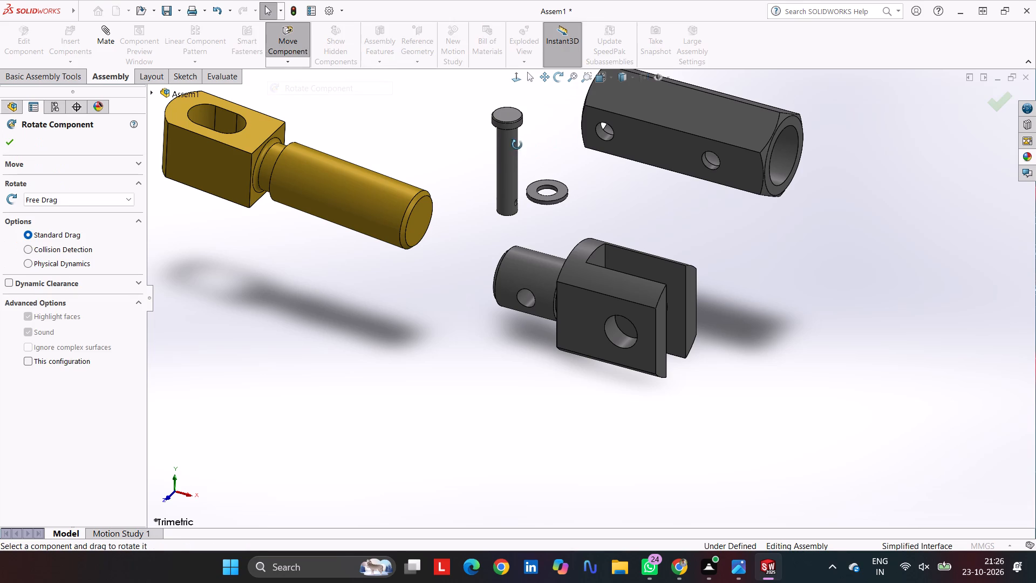
{"action": "left_click_drag", "start_coordinate": [512, 114], "coordinate": [478, 295]}
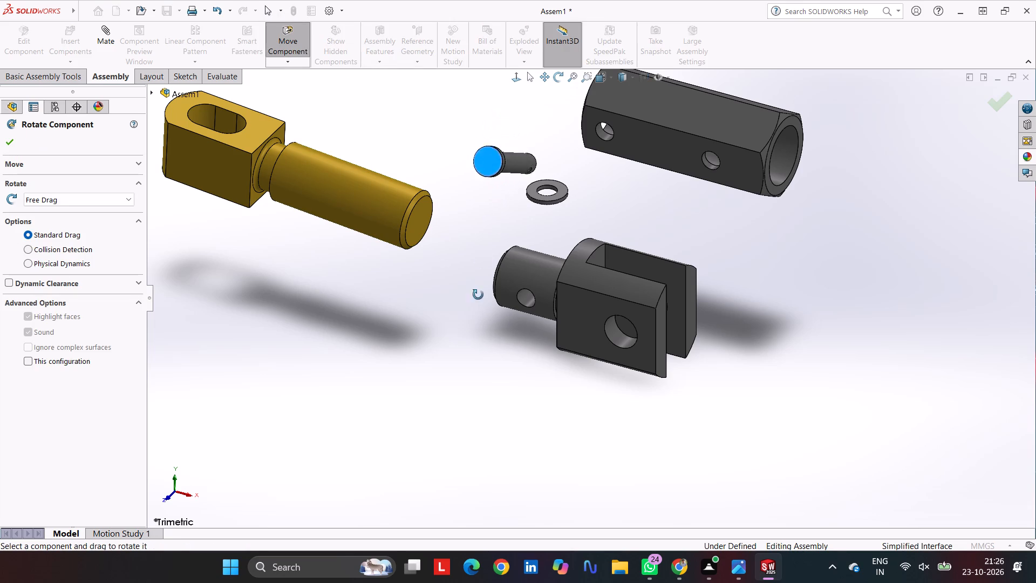
{"action": "left_click_drag", "start_coordinate": [478, 295], "coordinate": [478, 418]}
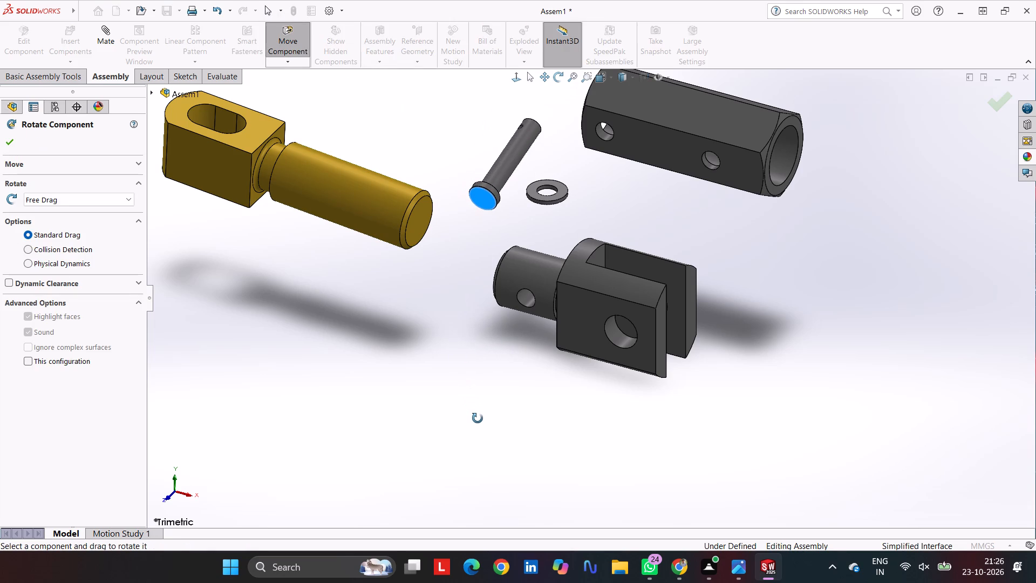
{"action": "left_click_drag", "start_coordinate": [478, 418], "coordinate": [481, 362]}
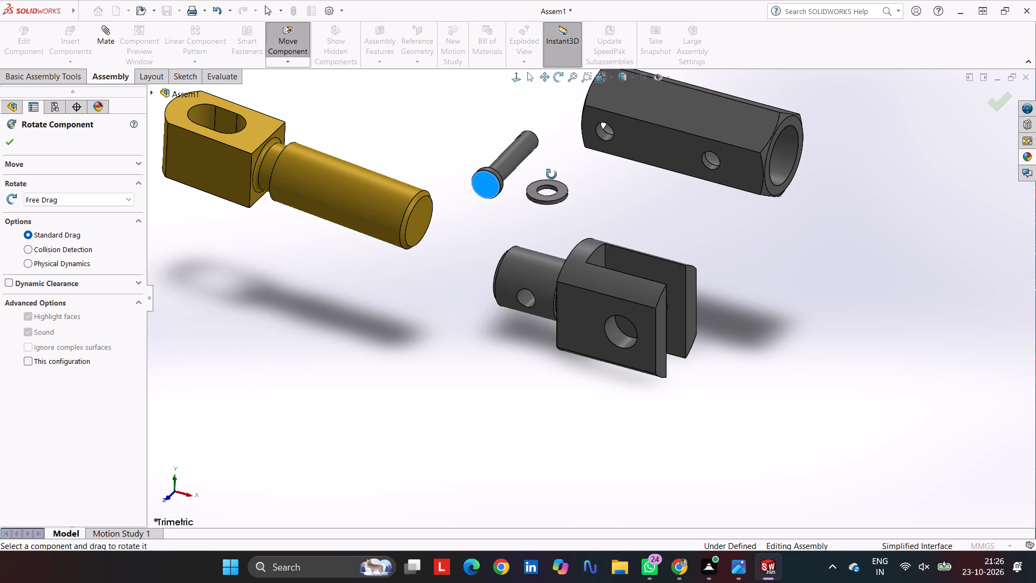
Rotate the Part3 washer freely until its flat face and hole face forward, and finish rotating components.
{"action": "left_click_drag", "start_coordinate": [541, 200], "coordinate": [517, 276]}
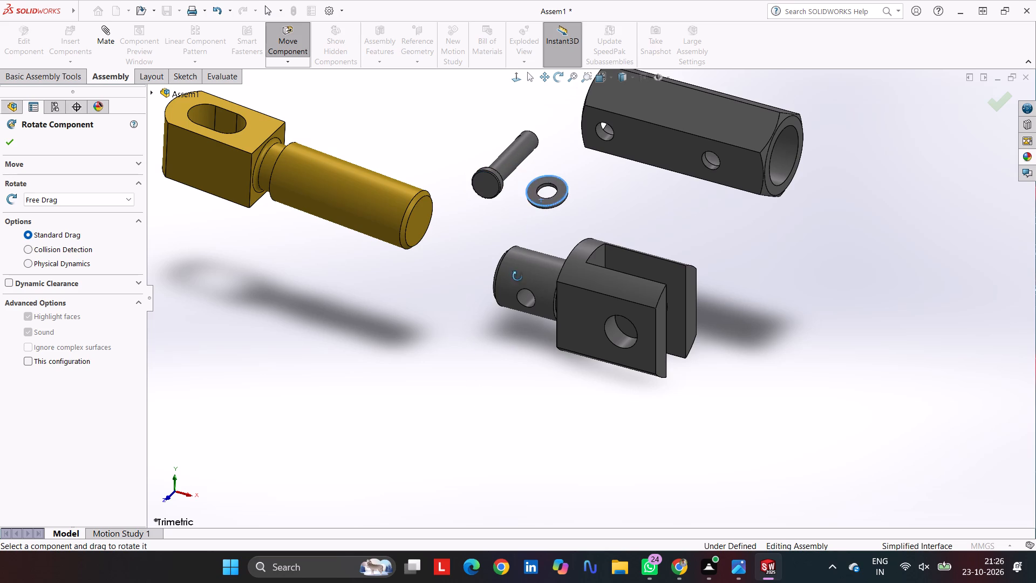
{"action": "left_click_drag", "start_coordinate": [517, 276], "coordinate": [504, 432]}
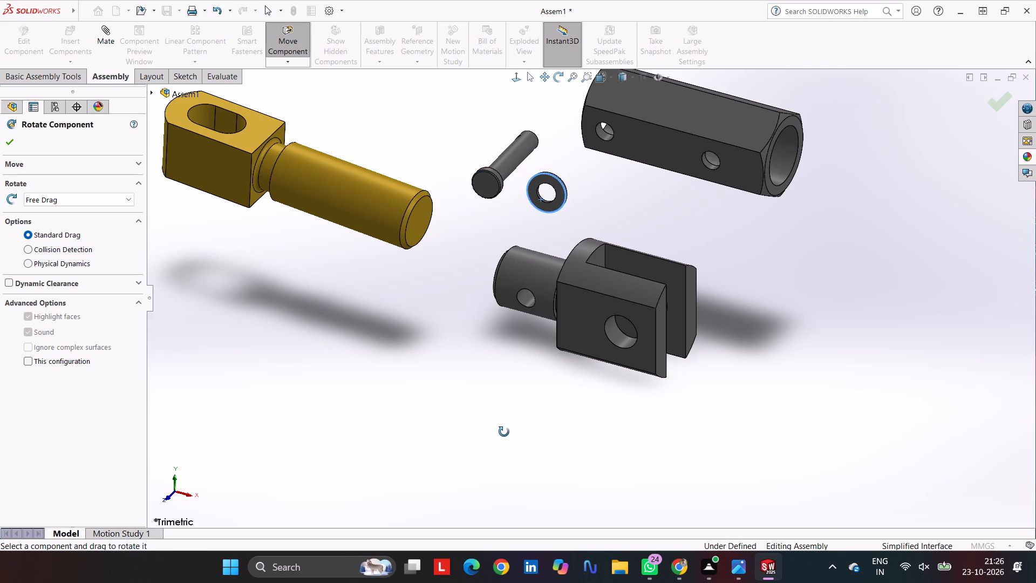
{"action": "left_click_drag", "start_coordinate": [504, 432], "coordinate": [502, 432]}
{"action": "key", "text": "Return"}
{"action": "key", "text": "Return"}
{"action": "key", "text": "Return"}
{"action": "left_click", "coordinate": [453, 236]}
{"action": "key", "text": "Escape"}
{"action": "key", "text": "Escape"}
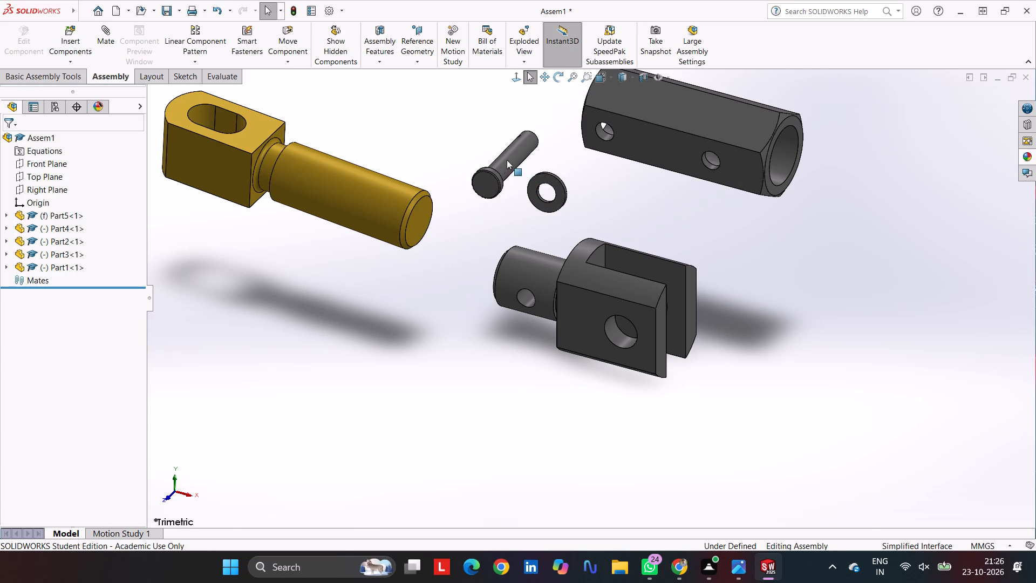
Spread the components out: pin below the rod end, washer above the fork, and sleeve between the rod end and washer.
{"action": "left_click_drag", "start_coordinate": [509, 154], "coordinate": [347, 369]}
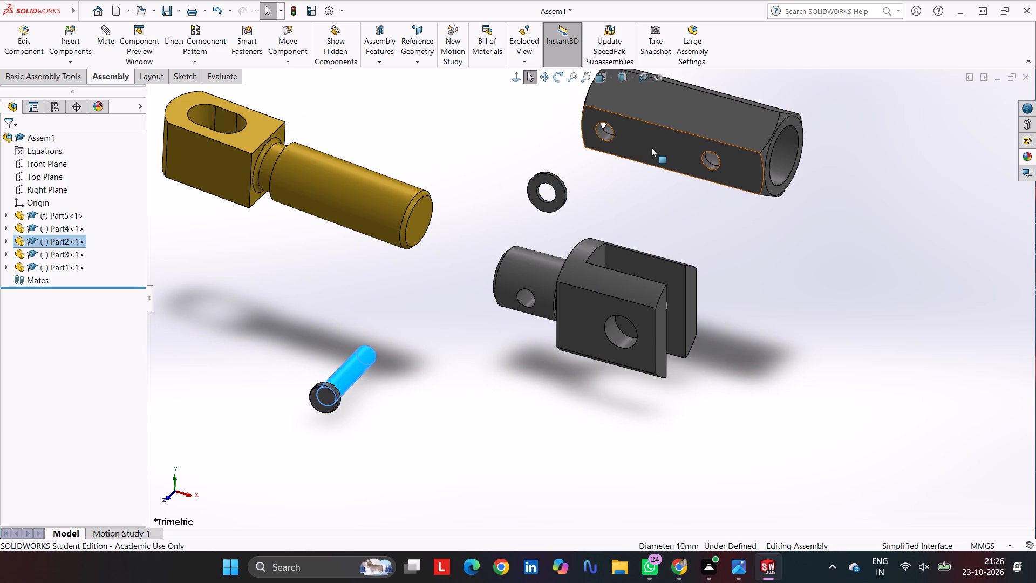
{"action": "left_click_drag", "start_coordinate": [553, 177], "coordinate": [596, 148]}
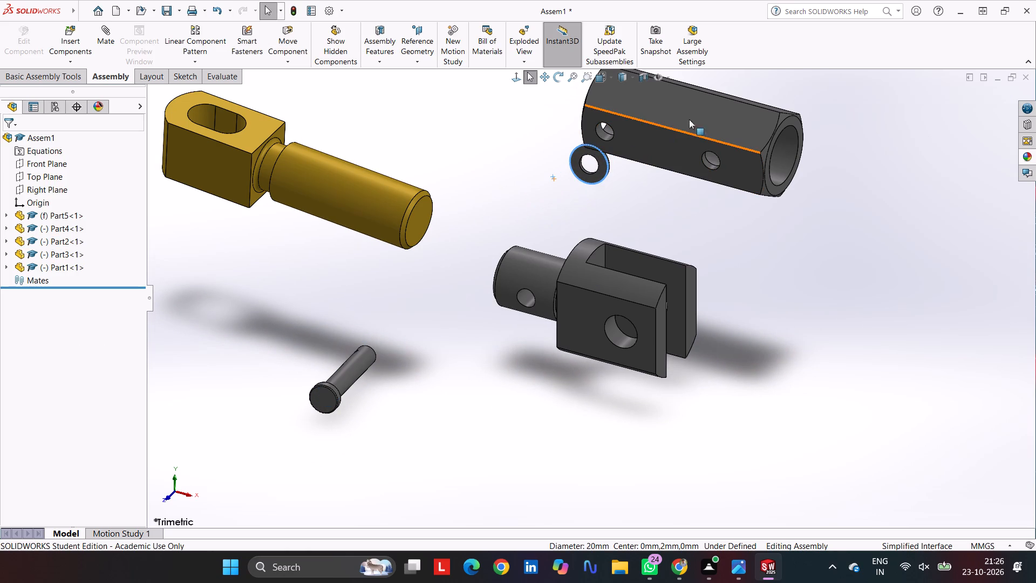
{"action": "left_click_drag", "start_coordinate": [711, 106], "coordinate": [504, 121]}
Rotate the Part4 sleeve freely until its cross holes face forward and its open end points toward the washer.
{"action": "left_click", "coordinate": [304, 65]}
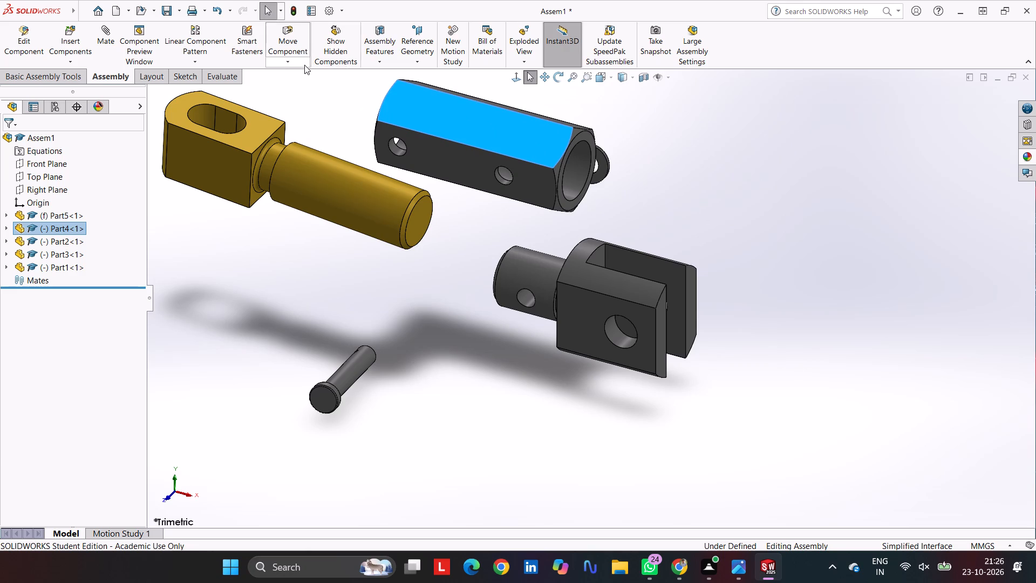
{"action": "left_click", "coordinate": [290, 63]}
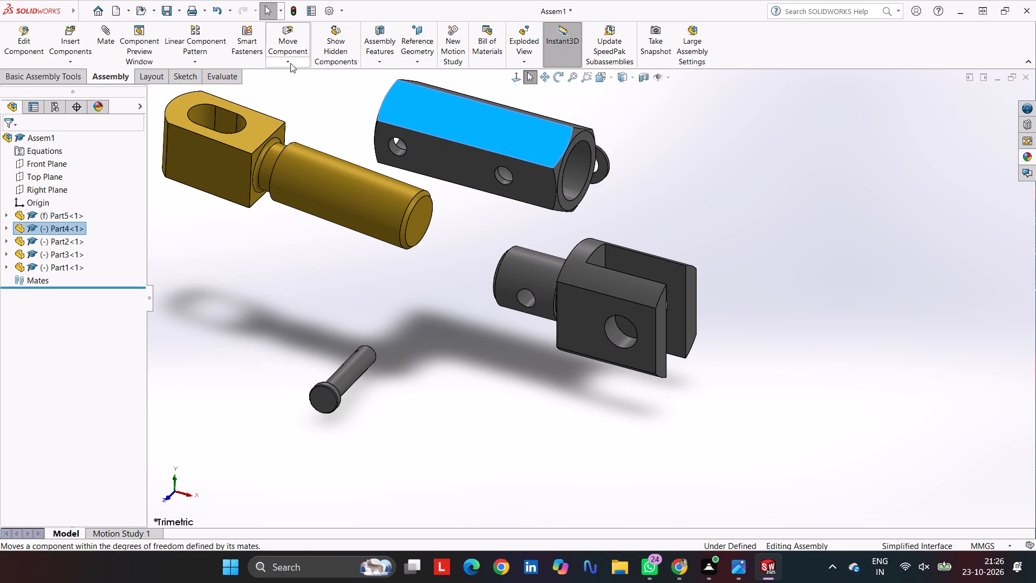
{"action": "left_click", "coordinate": [300, 94]}
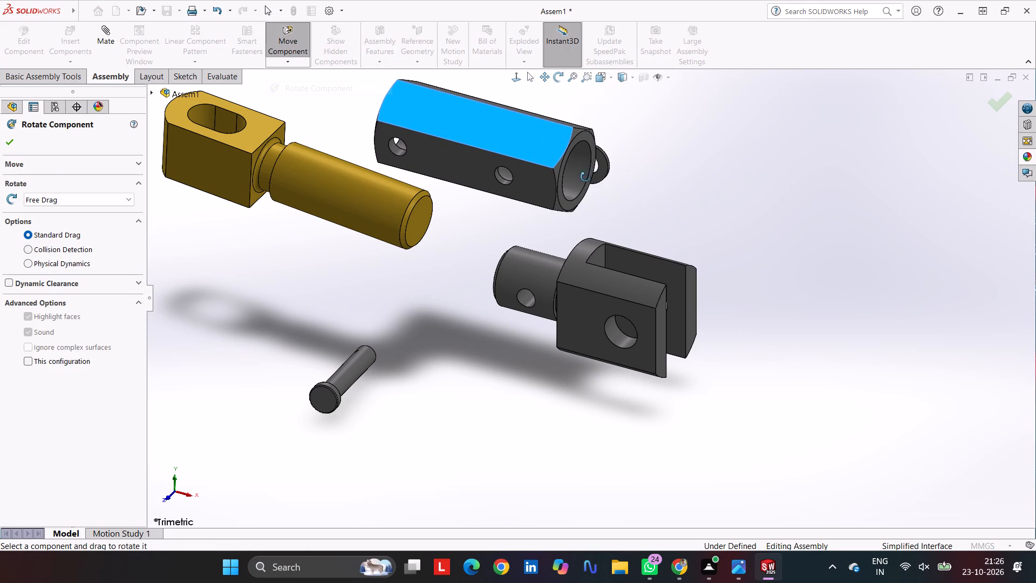
{"action": "left_click_drag", "start_coordinate": [557, 190], "coordinate": [323, 295]}
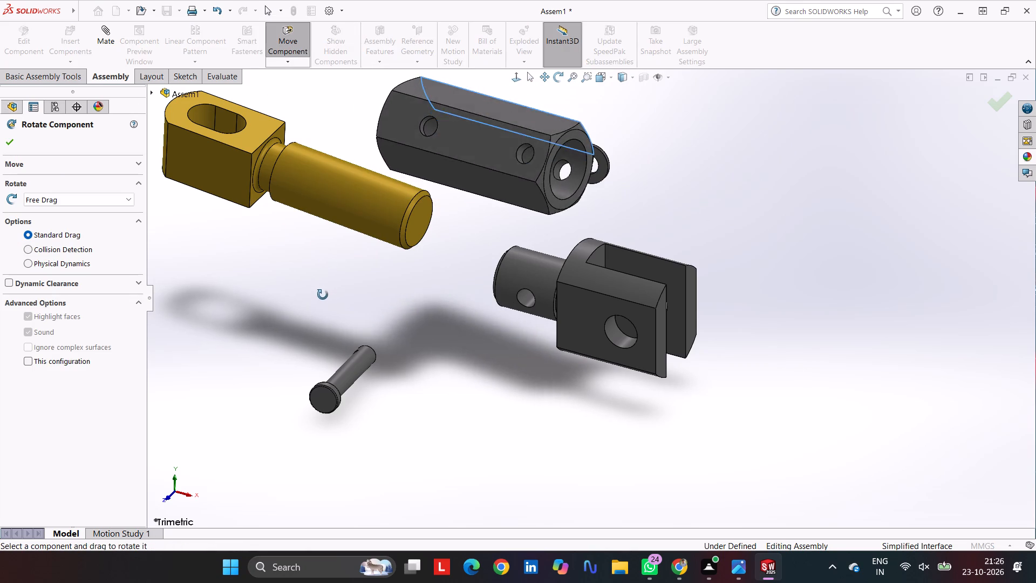
{"action": "left_click_drag", "start_coordinate": [323, 295], "coordinate": [292, 371]}
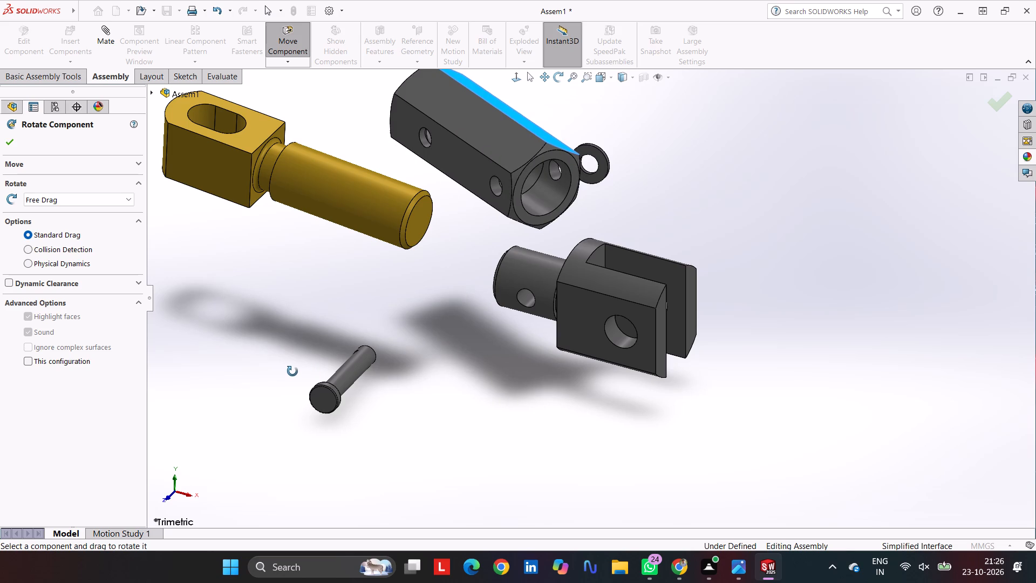
{"action": "left_click_drag", "start_coordinate": [292, 371], "coordinate": [318, 376]}
{"action": "left_click_drag", "start_coordinate": [584, 163], "coordinate": [608, 124]}
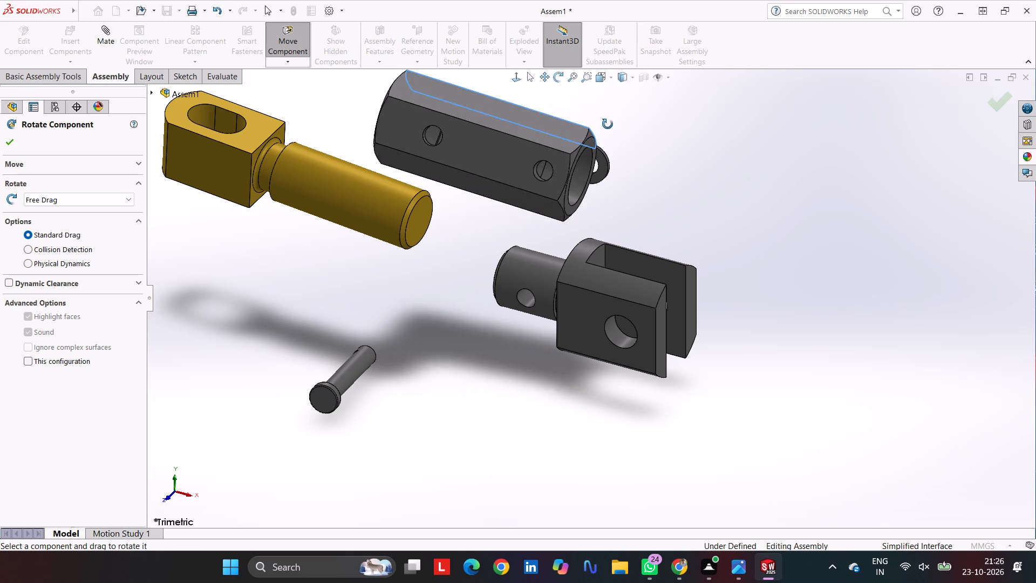
{"action": "left_click_drag", "start_coordinate": [608, 124], "coordinate": [599, 109]}
{"action": "left_click_drag", "start_coordinate": [398, 100], "coordinate": [379, 129]}
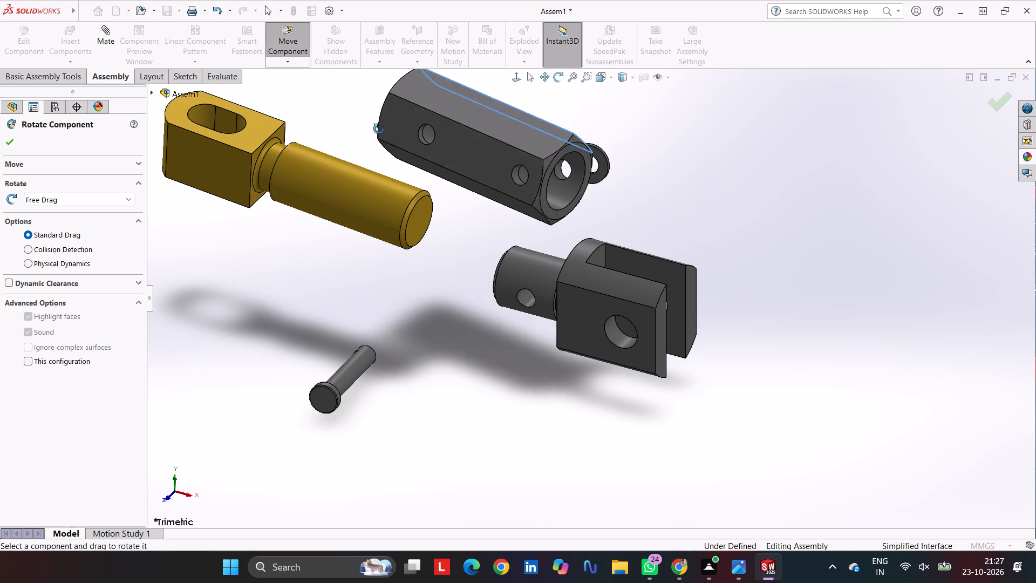
{"action": "left_click_drag", "start_coordinate": [379, 129], "coordinate": [383, 141]}
{"action": "left_click_drag", "start_coordinate": [595, 164], "coordinate": [591, 147]}
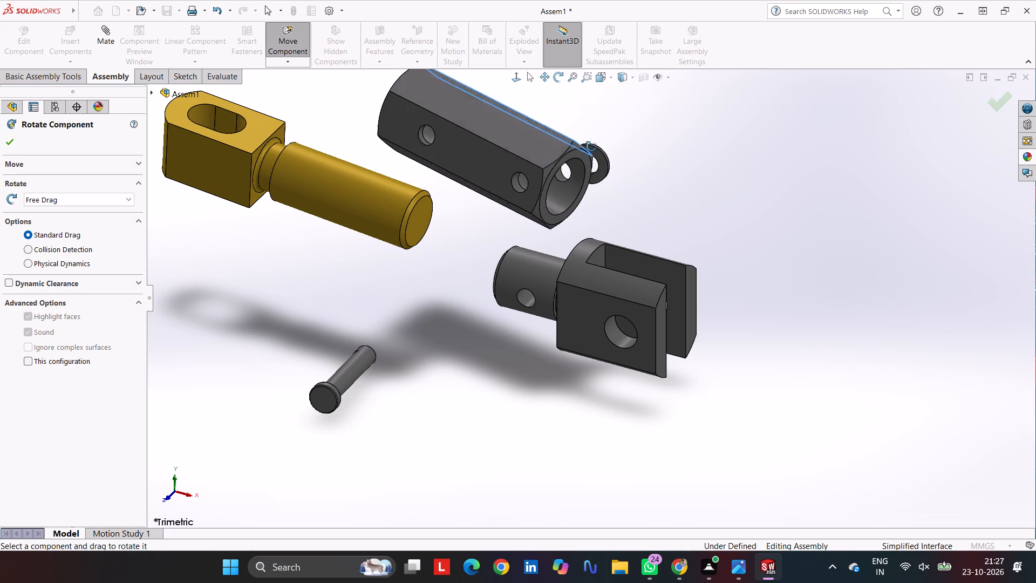
{"action": "left_click_drag", "start_coordinate": [591, 147], "coordinate": [629, 116]}
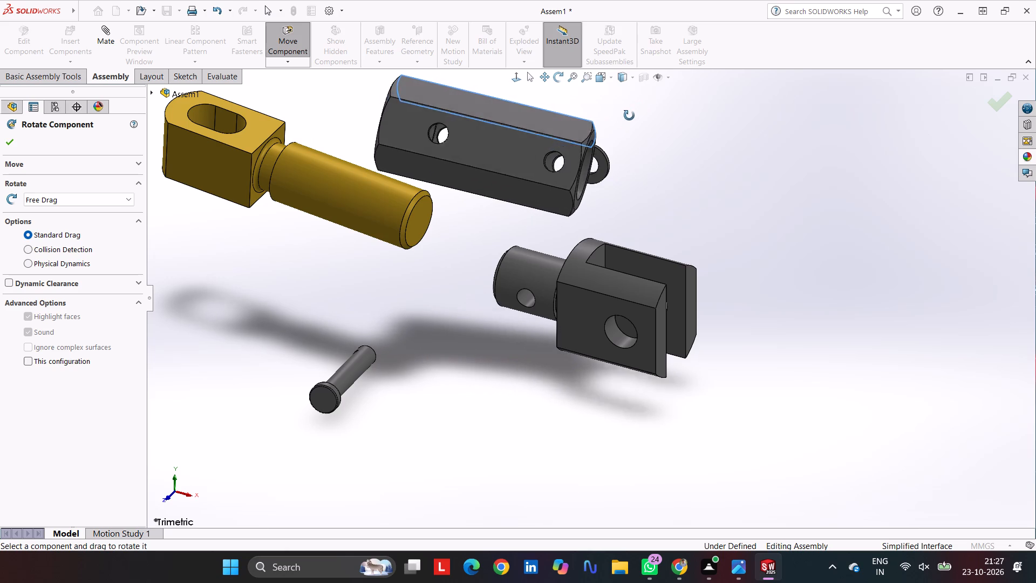
{"action": "left_click_drag", "start_coordinate": [629, 116], "coordinate": [608, 152]}
{"action": "key", "text": "Escape"}
{"action": "key", "text": "Escape"}
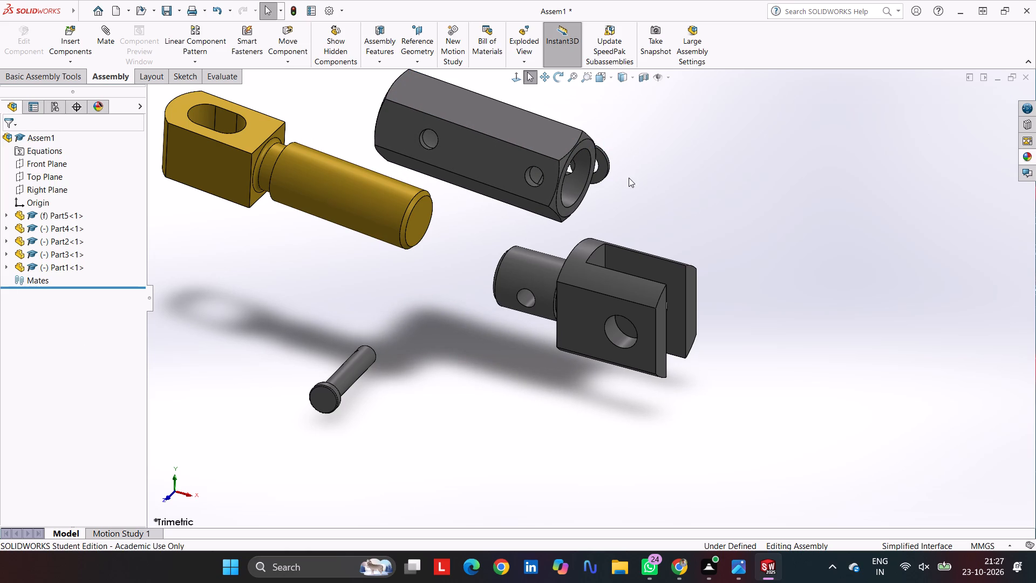
{"action": "key", "text": "Escape"}
{"action": "left_click", "coordinate": [717, 161]}
Add a concentric mate between the Part4 sleeve's end bore and the Part5 fork's cylindrical shank.
{"action": "left_click", "coordinate": [577, 185]}
{"action": "left_click", "coordinate": [540, 260], "text": "ctrl"}
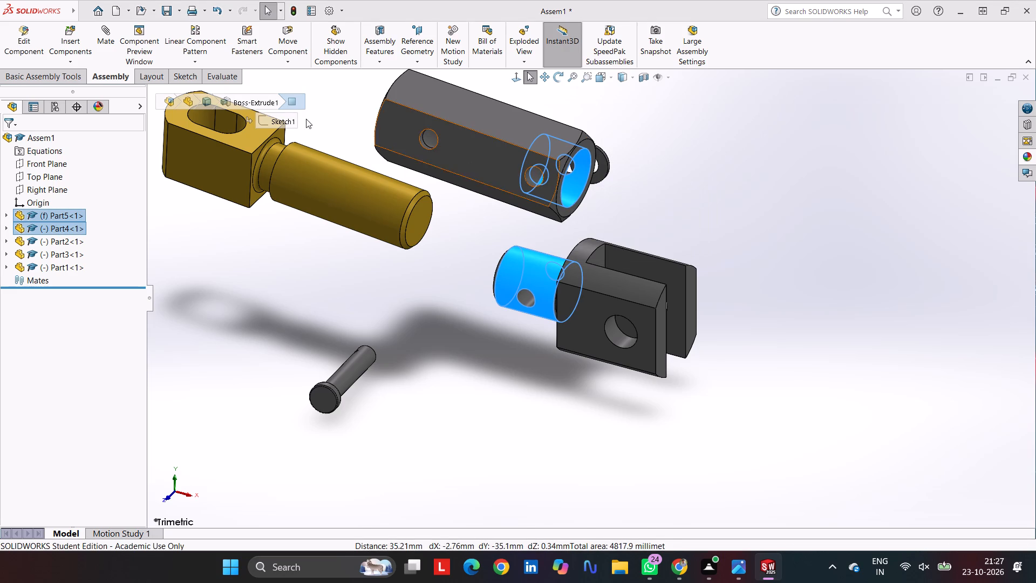
{"action": "left_click", "coordinate": [115, 33]}
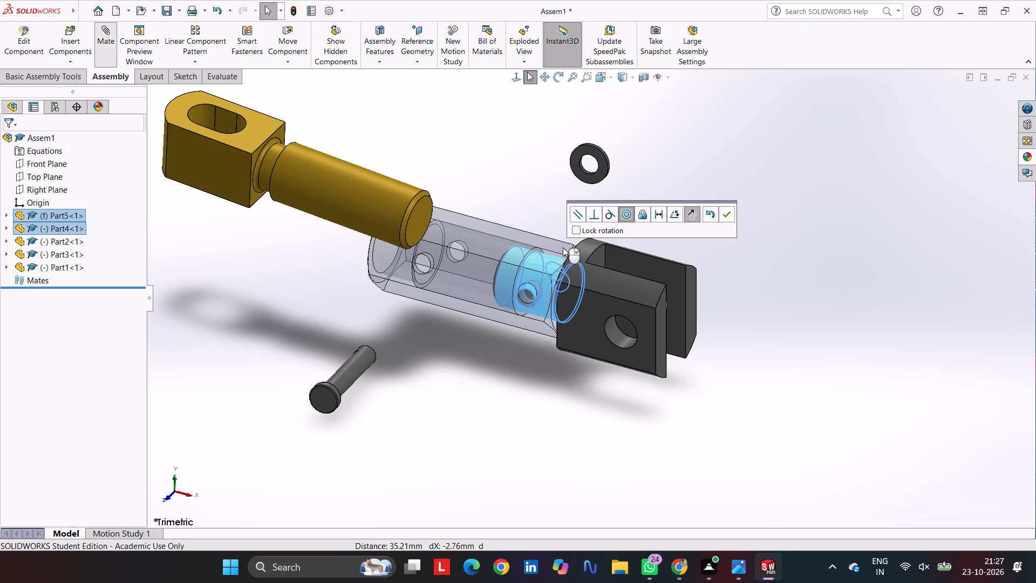
{"action": "left_click", "coordinate": [727, 213]}
Slide the sleeve back along the shank and mate its nearest cross hole concentric with the fork shank's cross hole.
{"action": "scroll", "coordinate": [543, 291], "scroll_direction": "down", "scroll_amount": 4}
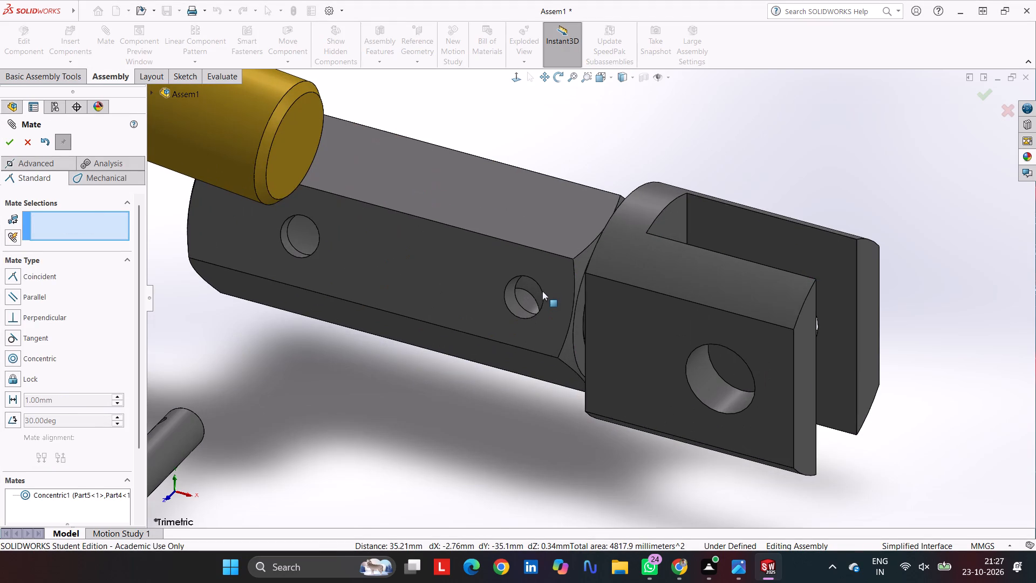
{"action": "left_click_drag", "start_coordinate": [561, 268], "coordinate": [465, 261]}
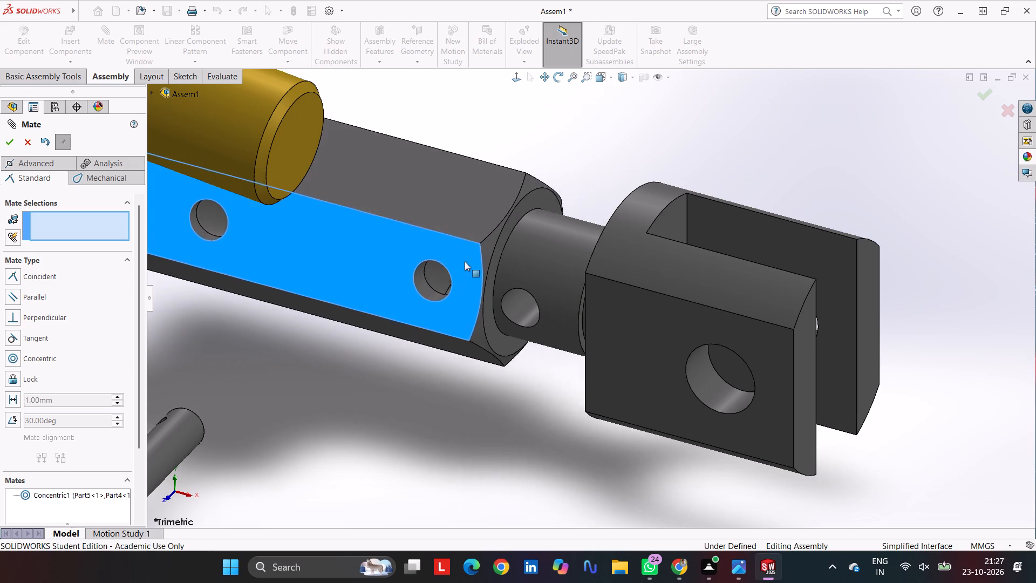
{"action": "left_click_drag", "start_coordinate": [465, 261], "coordinate": [435, 268]}
{"action": "left_click", "coordinate": [401, 290]}
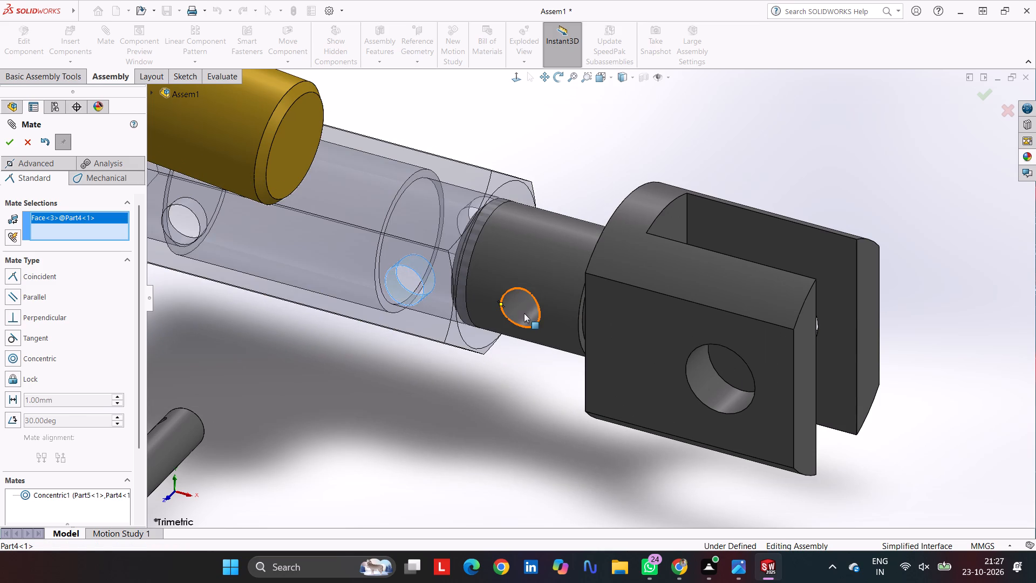
{"action": "left_click", "coordinate": [524, 313]}
{"action": "left_click", "coordinate": [738, 272]}
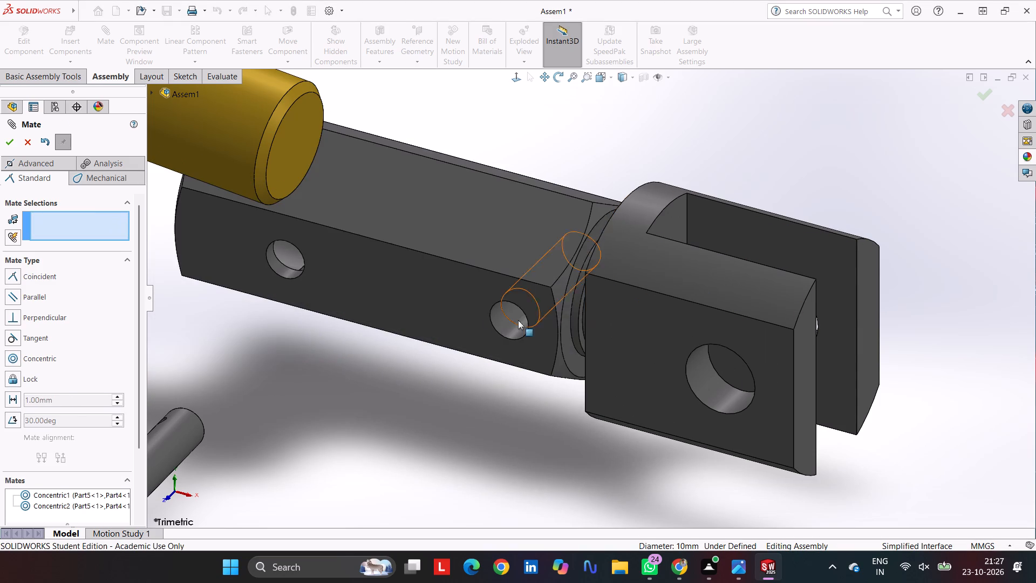
Add a concentric mate between the Part2 pin's shank and the cross hole in the Part5 fork's shank.
{"action": "scroll", "coordinate": [501, 322], "scroll_direction": "up", "scroll_amount": 4}
{"action": "left_click", "coordinate": [383, 370]}
{"action": "scroll", "coordinate": [571, 312], "scroll_direction": "down", "scroll_amount": 6}
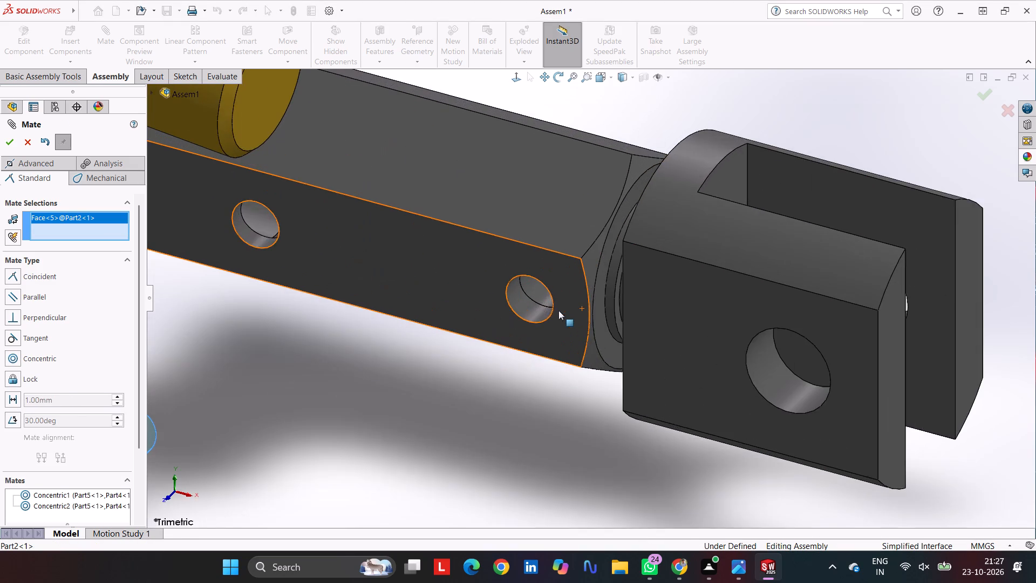
{"action": "left_click", "coordinate": [534, 286]}
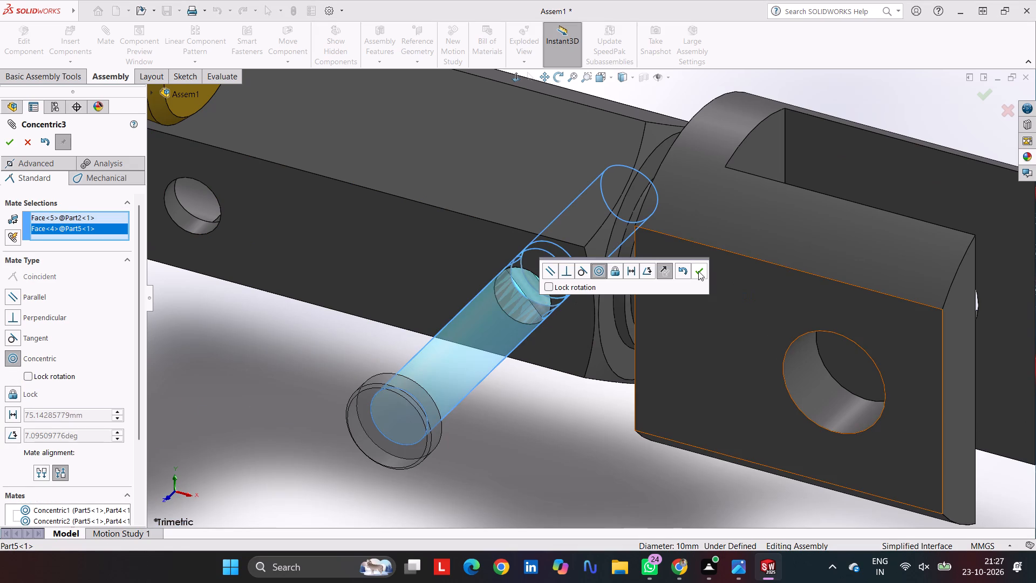
{"action": "left_click", "coordinate": [700, 269]}
Push the pin into the hole and mate the underside of its head coincident with the sleeve's outer flat.
{"action": "left_click_drag", "start_coordinate": [474, 340], "coordinate": [594, 252]}
{"action": "left_click", "coordinate": [556, 263]}
{"action": "middle_click_drag", "start_coordinate": [602, 208], "coordinate": [567, 392]}
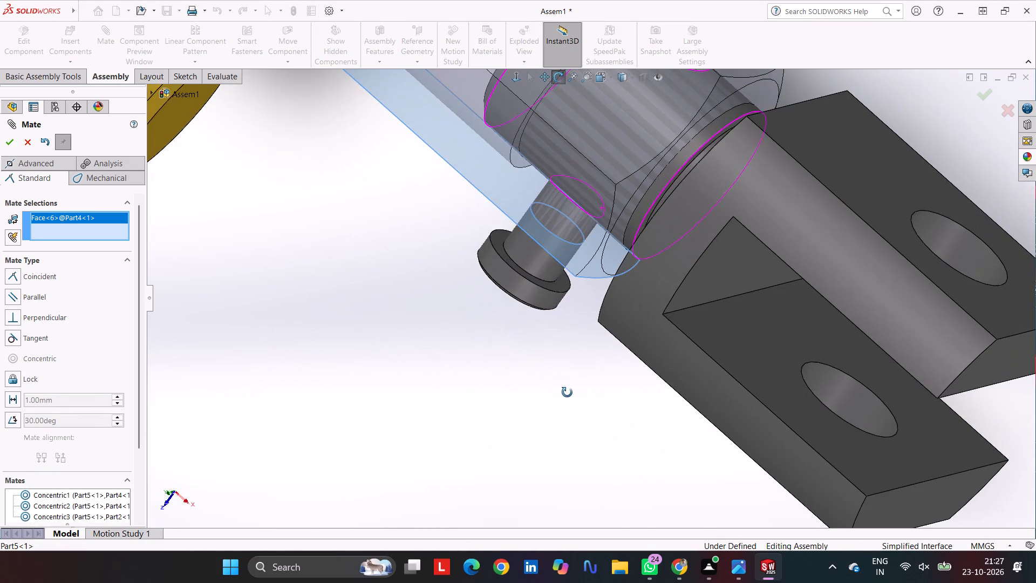
{"action": "middle_click_drag", "start_coordinate": [567, 392], "coordinate": [566, 378]}
{"action": "left_click", "coordinate": [566, 292]}
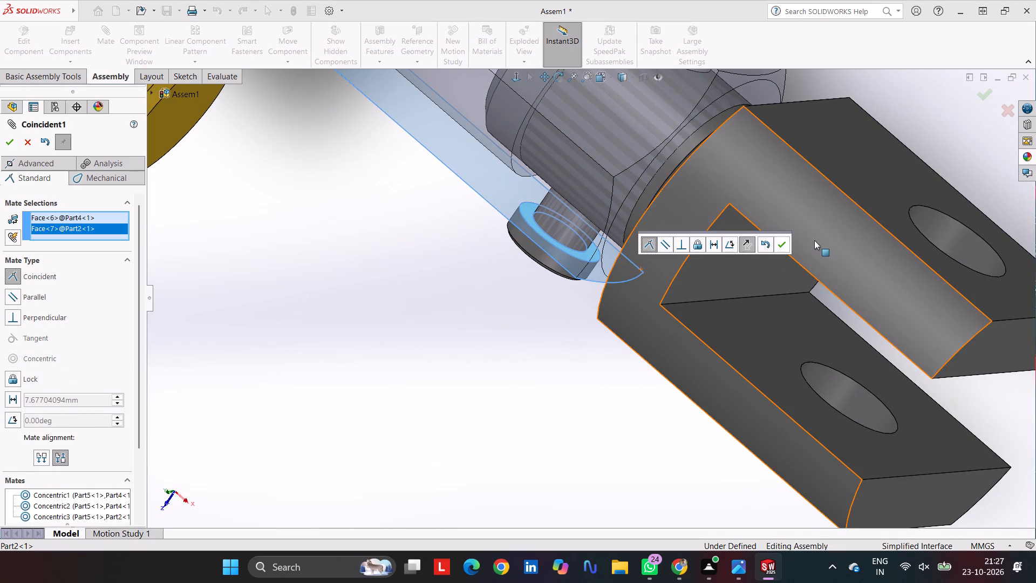
{"action": "left_click", "coordinate": [785, 247]}
Add a concentric mate between the Part3 washer's hole and the Part2 pin's shank at its protruding end.
{"action": "scroll", "coordinate": [817, 215], "scroll_direction": "up", "scroll_amount": 4}
{"action": "scroll", "coordinate": [741, 172], "scroll_direction": "up", "scroll_amount": 1}
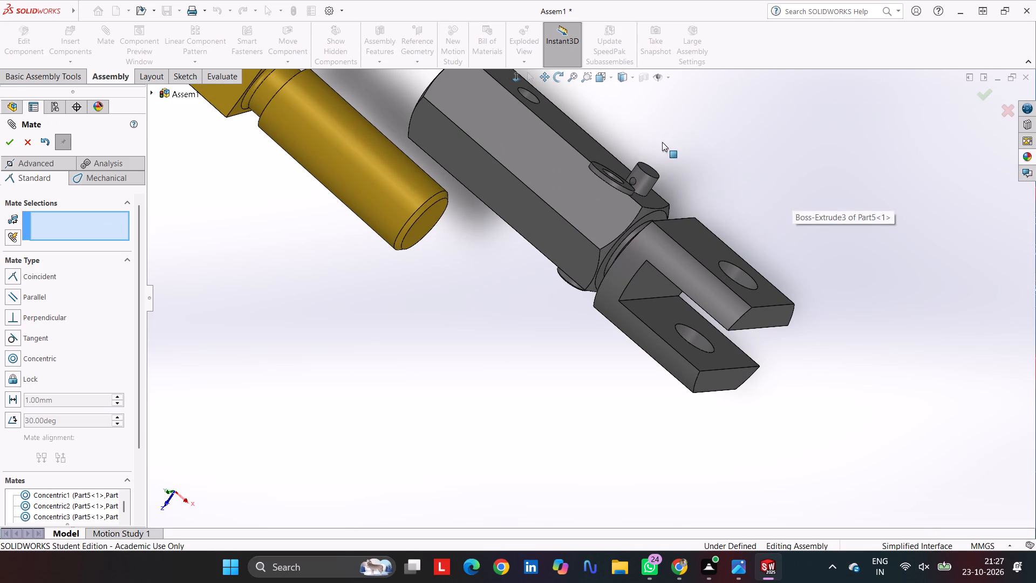
{"action": "middle_click_drag", "start_coordinate": [707, 139], "coordinate": [697, 177]}
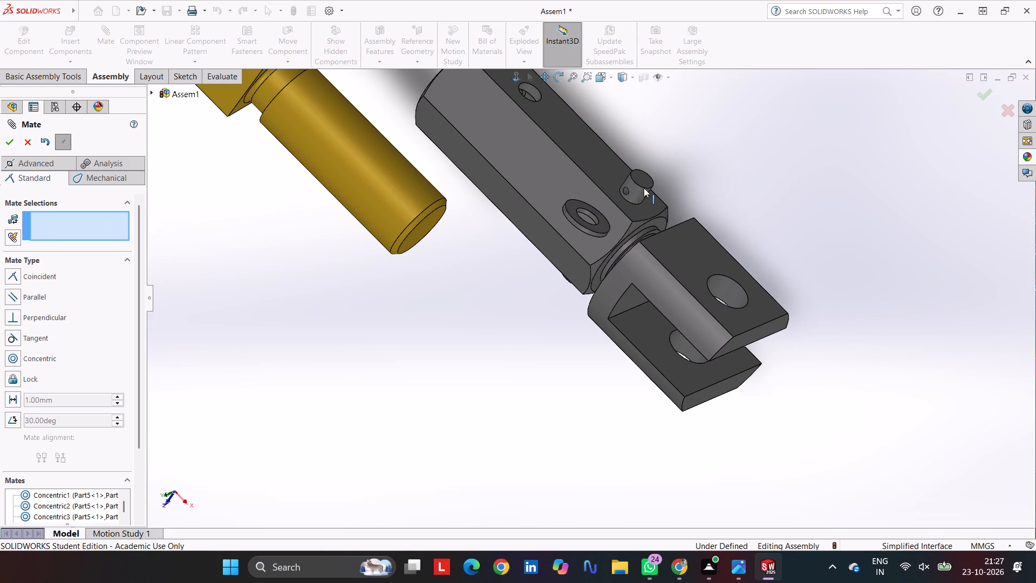
{"action": "left_click", "coordinate": [637, 195]}
{"action": "scroll", "coordinate": [599, 214], "scroll_direction": "down", "scroll_amount": 5}
{"action": "left_click", "coordinate": [576, 240]}
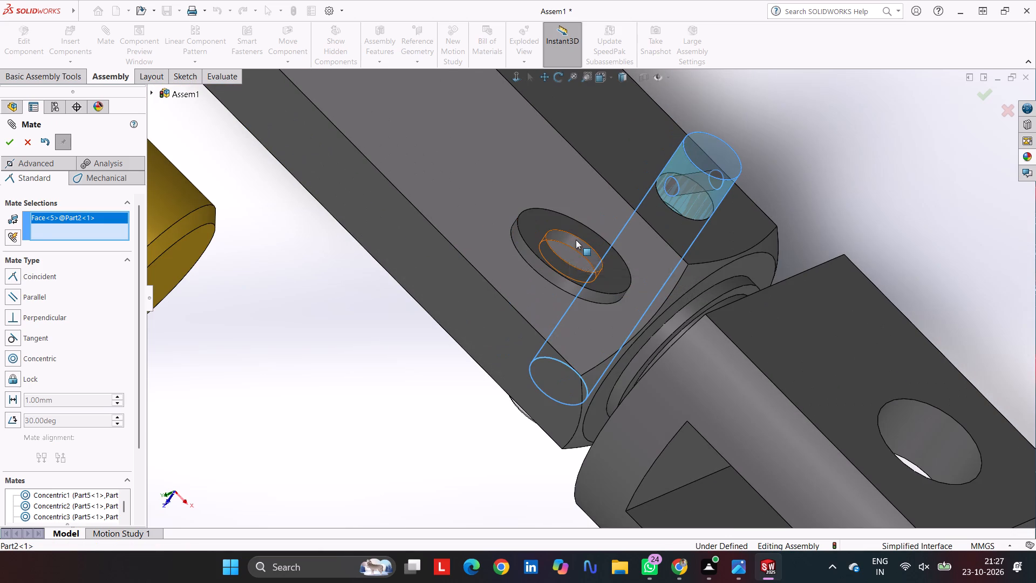
{"action": "left_click", "coordinate": [924, 195]}
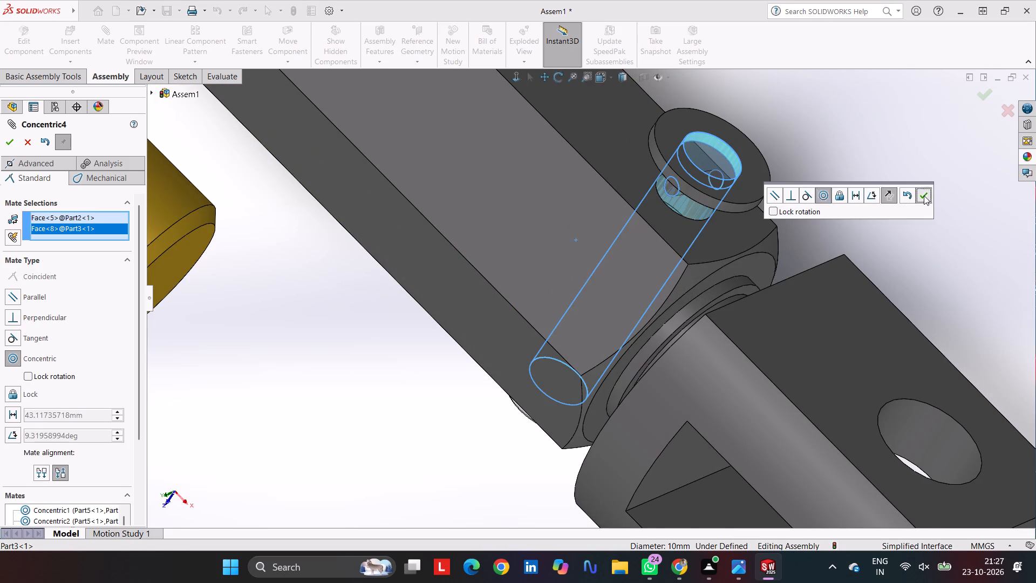
Mate the Part3 washer's underside coincident with the Part4 sleeve's outer flat around the protruding pin.
{"action": "left_click", "coordinate": [707, 228]}
{"action": "middle_click_drag", "start_coordinate": [780, 212], "coordinate": [813, 145]}
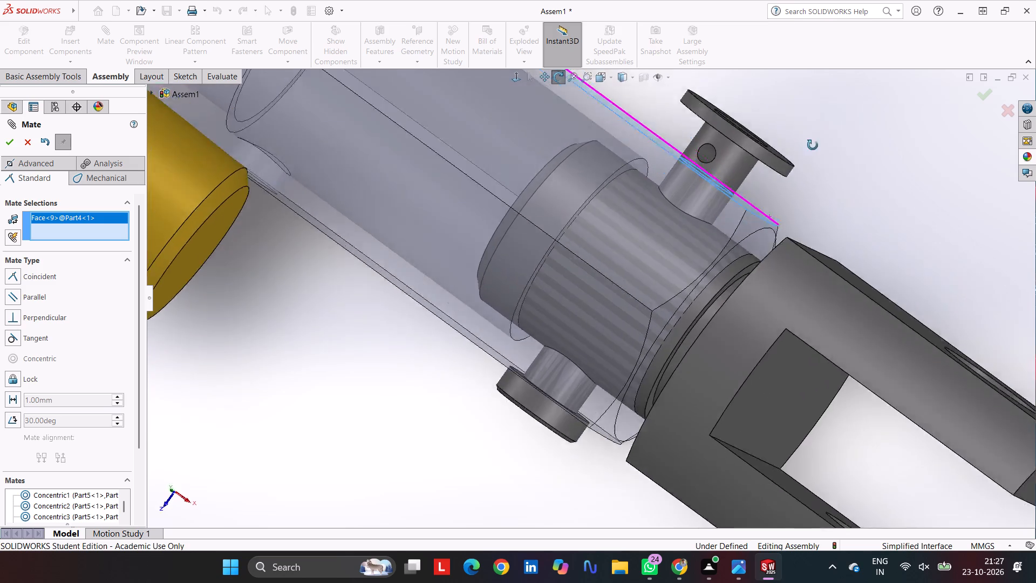
{"action": "middle_click_drag", "start_coordinate": [813, 145], "coordinate": [824, 125]}
{"action": "left_click", "coordinate": [784, 160]}
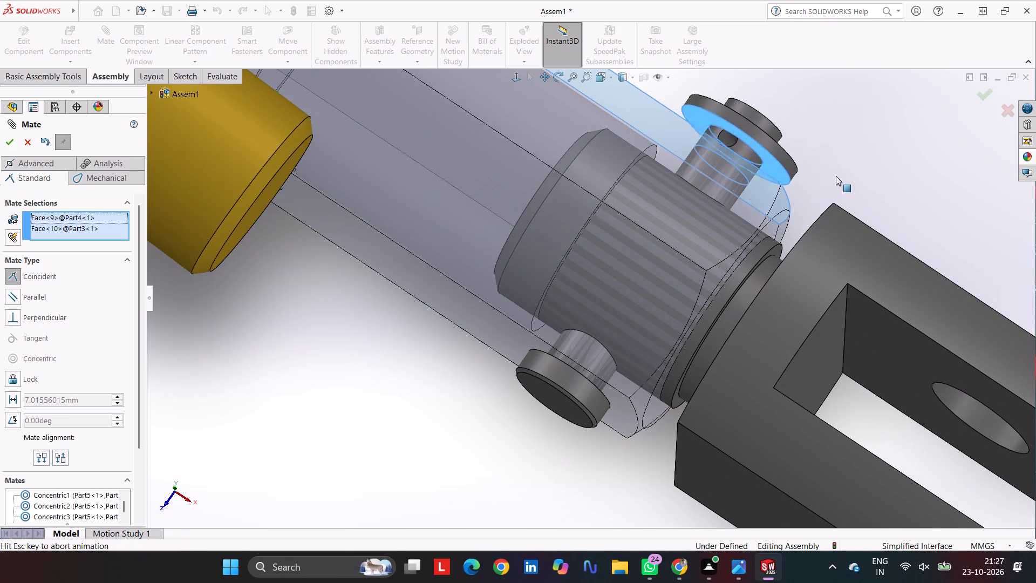
{"action": "left_click", "coordinate": [982, 148]}
{"action": "middle_click_drag", "start_coordinate": [880, 164], "coordinate": [873, 207]}
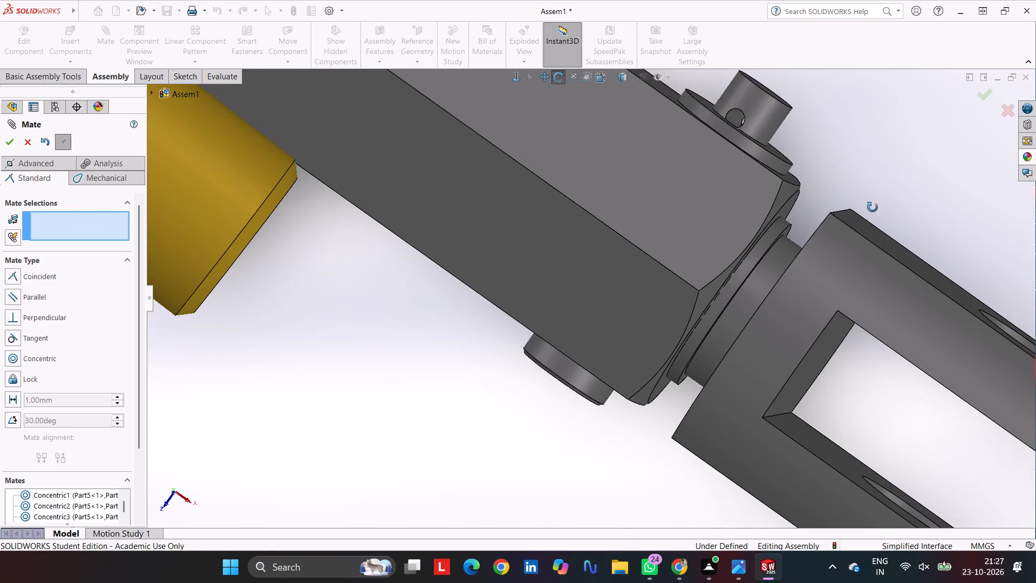
{"action": "middle_click_drag", "start_coordinate": [873, 207], "coordinate": [867, 234]}
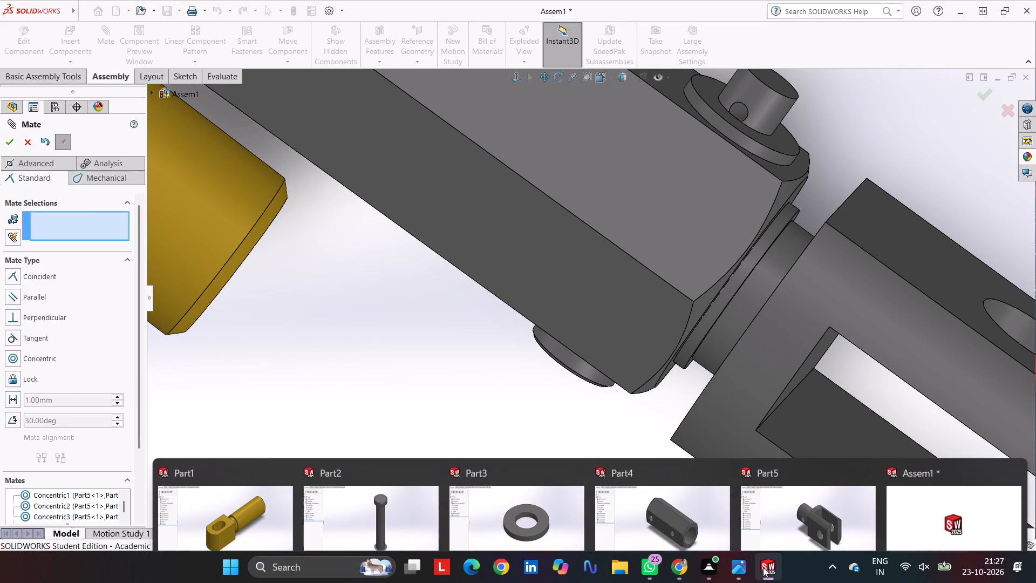
Switch to the Part3 washer's part document.
{"action": "left_click", "coordinate": [546, 521]}
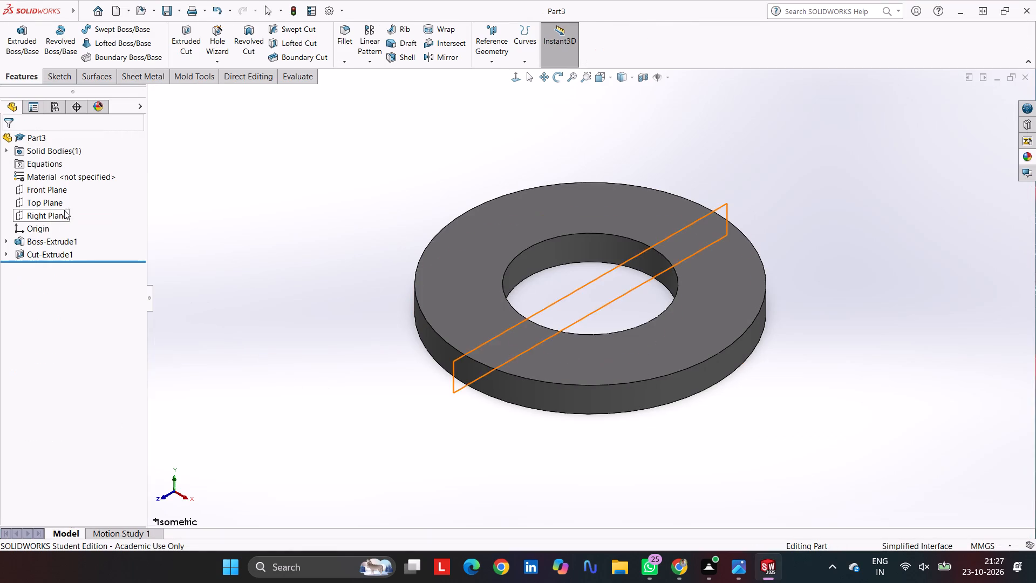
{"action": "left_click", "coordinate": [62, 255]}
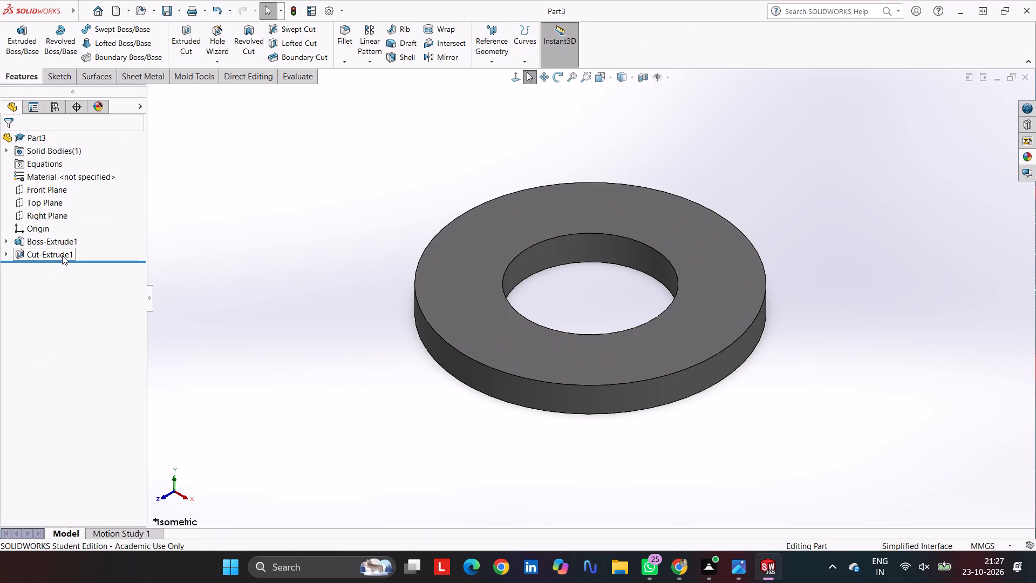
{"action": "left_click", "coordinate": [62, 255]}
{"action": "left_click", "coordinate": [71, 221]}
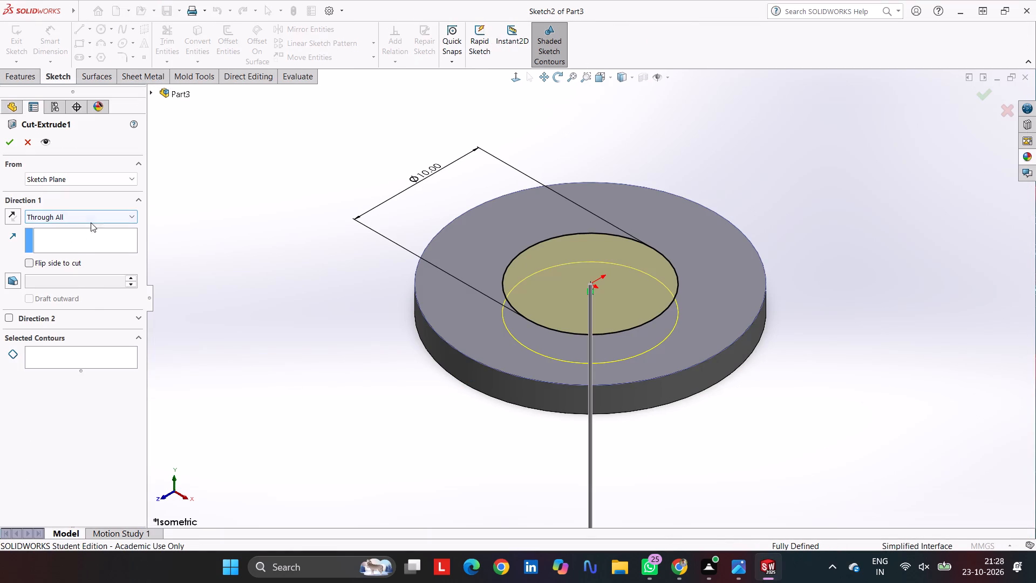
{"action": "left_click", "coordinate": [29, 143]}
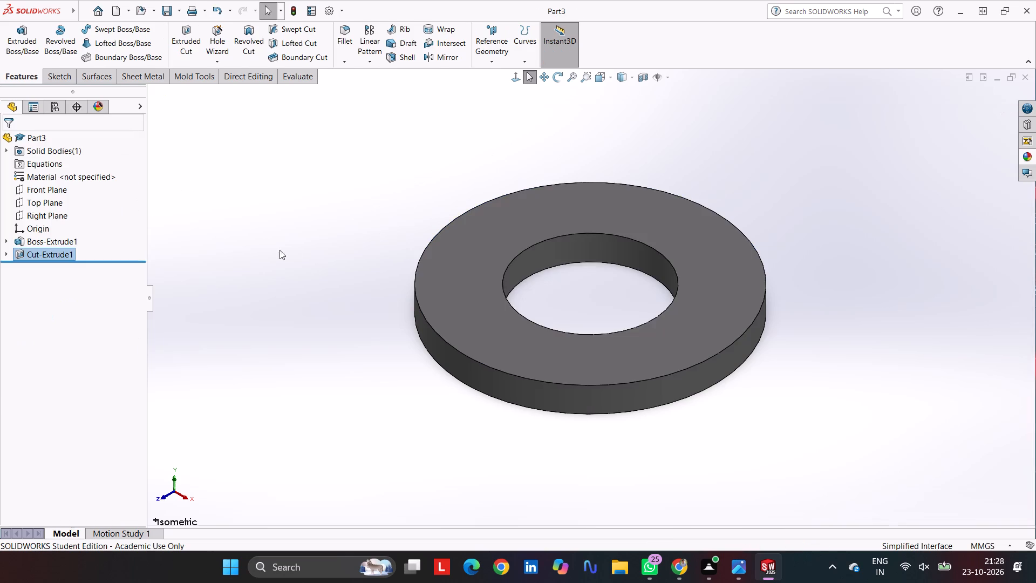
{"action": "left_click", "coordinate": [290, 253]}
Set the washer's base extrusion depth to 1 mm, then save and rebuild Part3.
{"action": "left_click", "coordinate": [38, 240]}
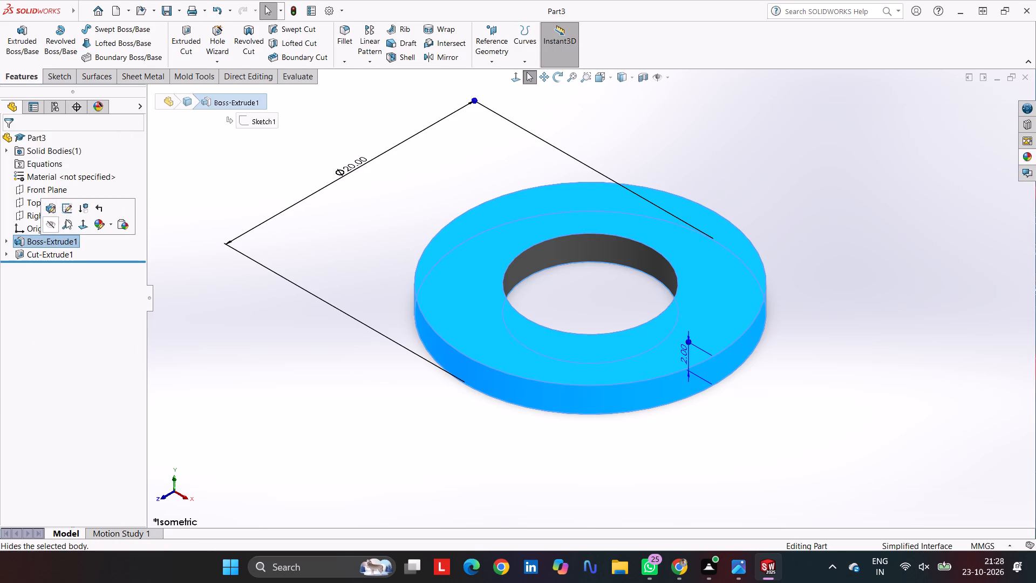
{"action": "left_click", "coordinate": [54, 209]}
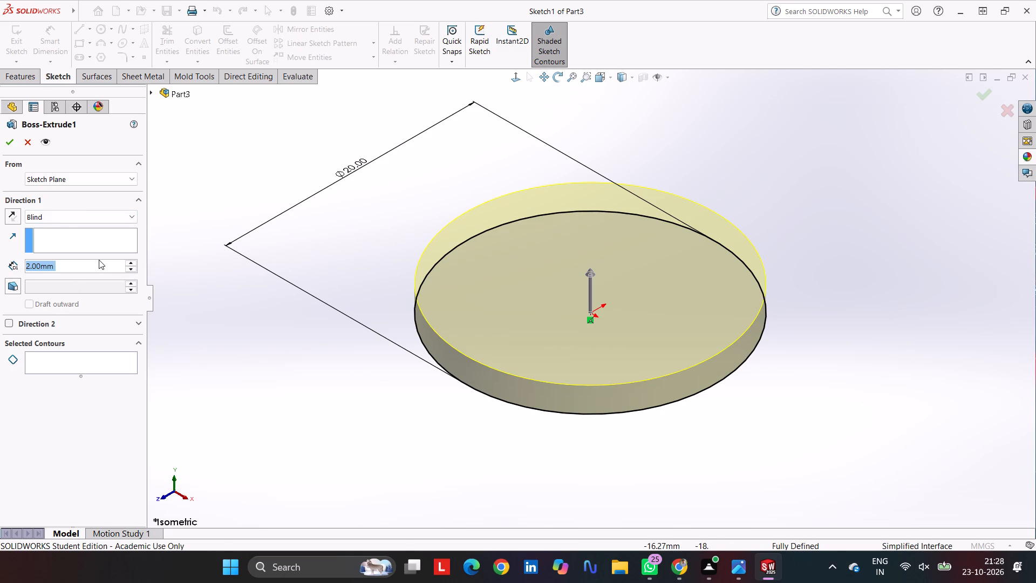
{"action": "type", "text": "10"}
{"action": "key", "text": "Return"}
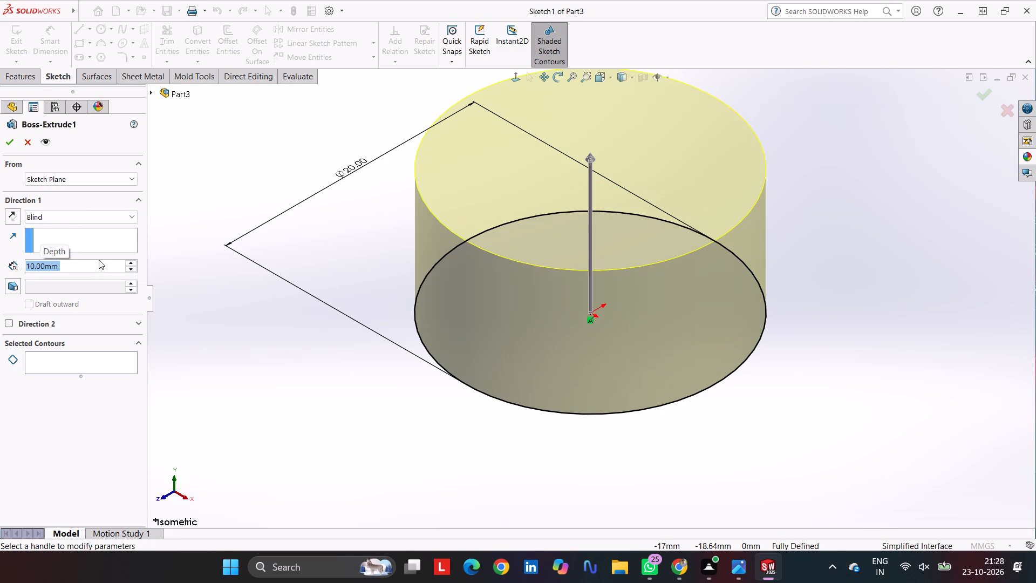
{"action": "key", "text": "1"}
{"action": "key", "text": "Return"}
{"action": "key", "text": "Return"}
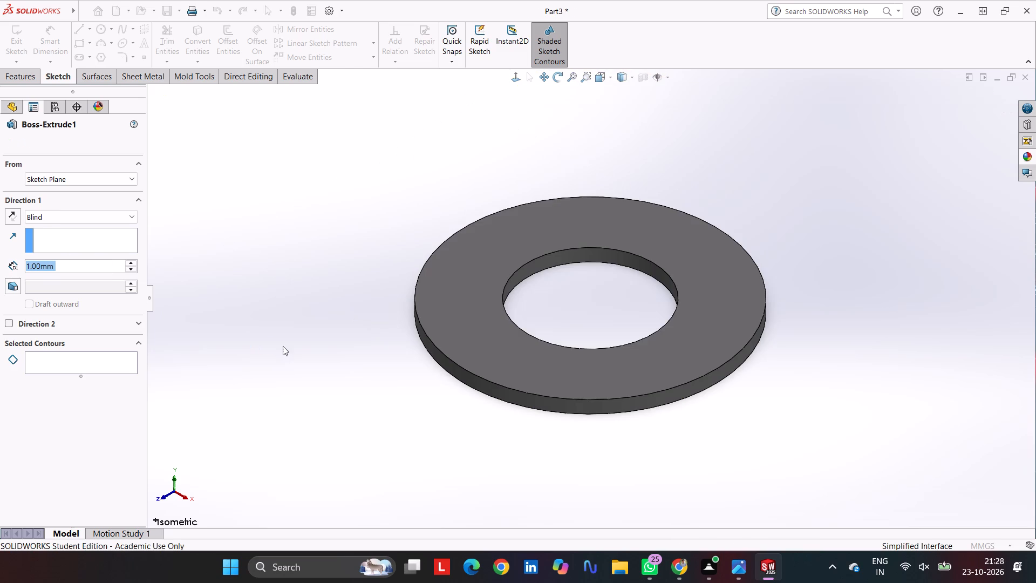
{"action": "left_click", "coordinate": [166, 17]}
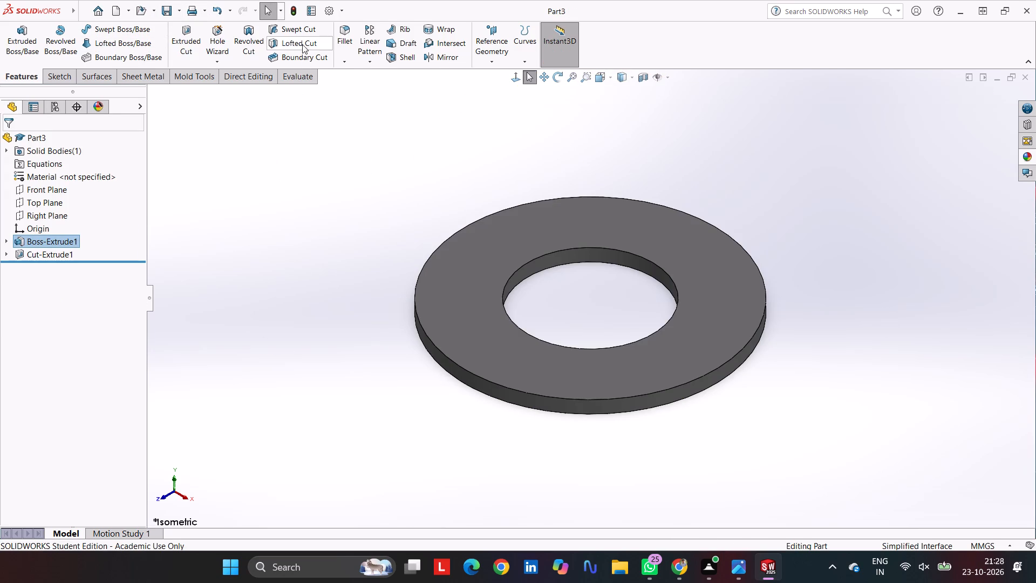
{"action": "left_click", "coordinate": [295, 17]}
{"action": "left_click", "coordinate": [350, 211]}
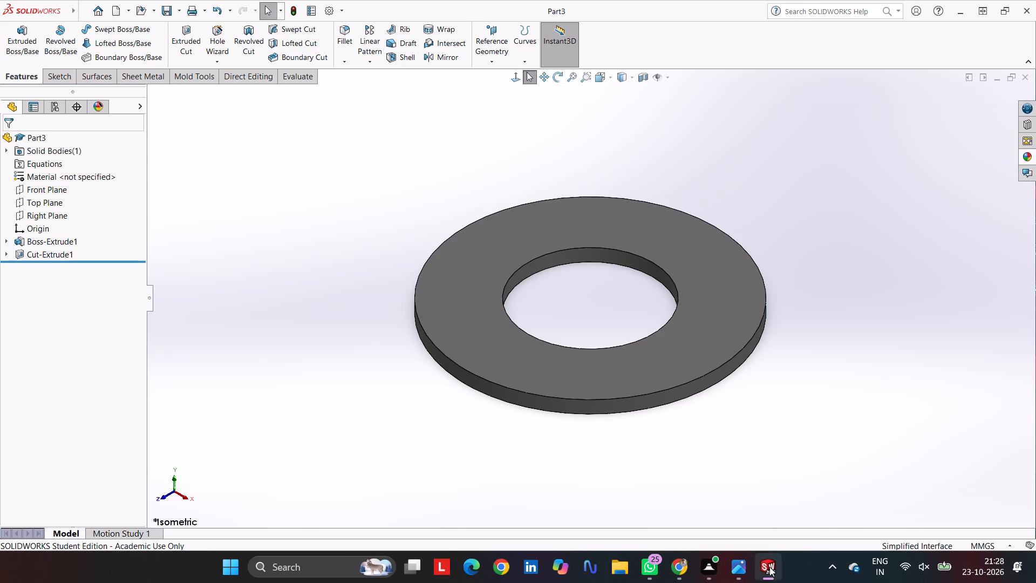
Return to the Assem1 assembly and rebuild it with the edited washer.
{"action": "left_click", "coordinate": [905, 494]}
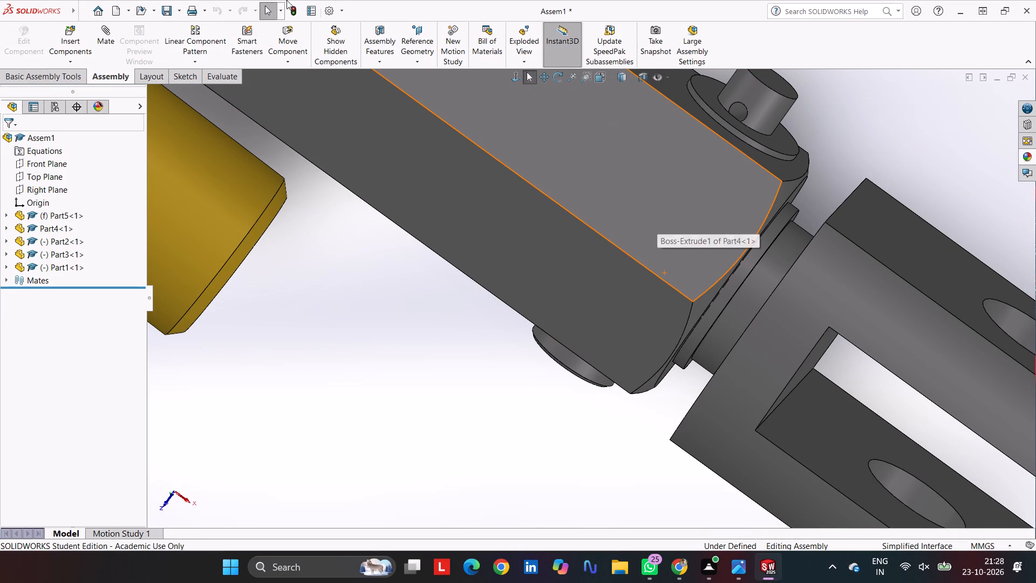
{"action": "left_click", "coordinate": [296, 13]}
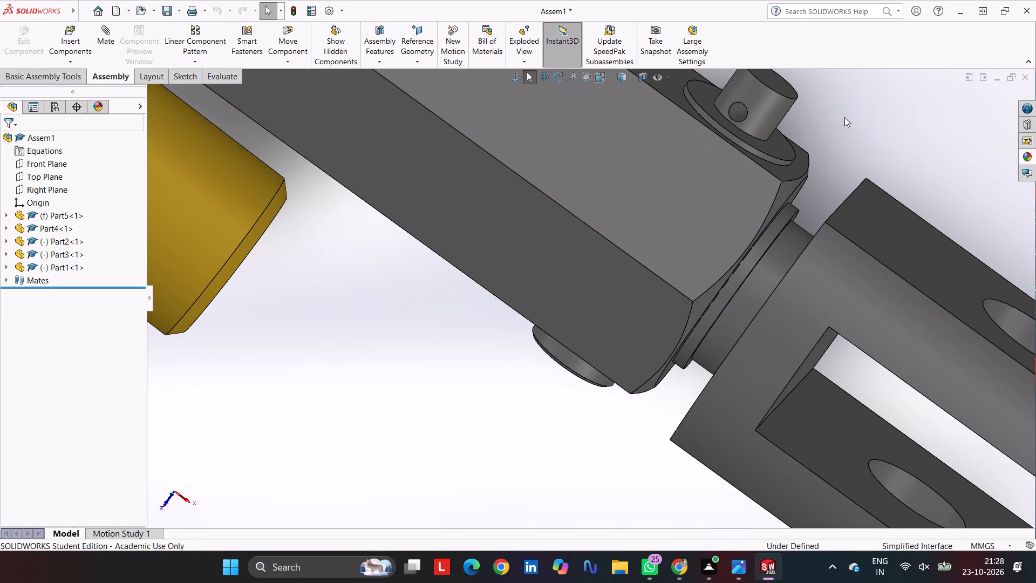
{"action": "left_click_drag", "start_coordinate": [779, 148], "coordinate": [795, 123]}
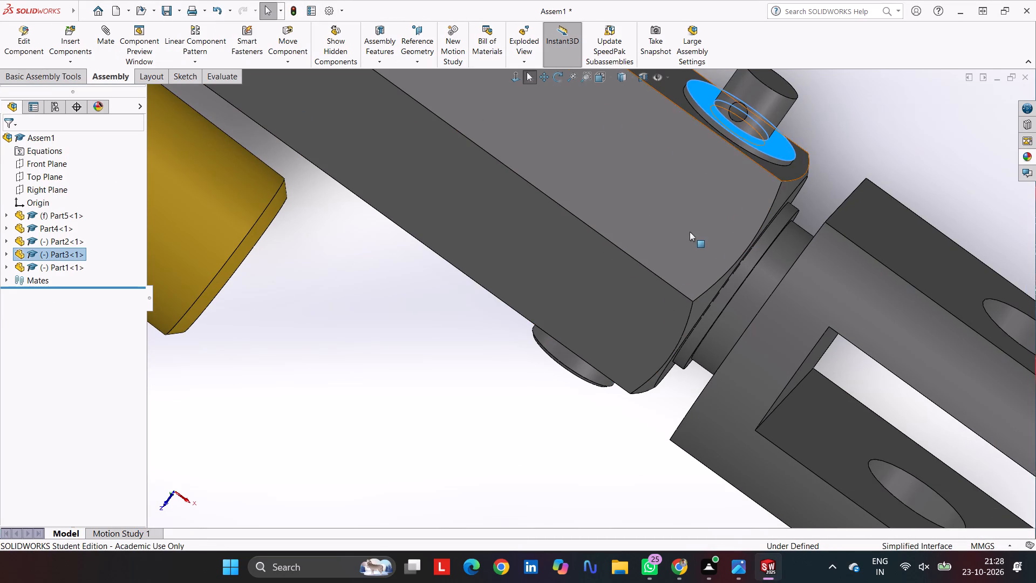
Add a concentric mate between the Part4 sleeve's open bore and the Part1 rod end's cylindrical shank.
{"action": "scroll", "coordinate": [690, 232], "scroll_direction": "up", "scroll_amount": 5}
{"action": "middle_click_drag", "start_coordinate": [643, 248], "coordinate": [642, 127]}
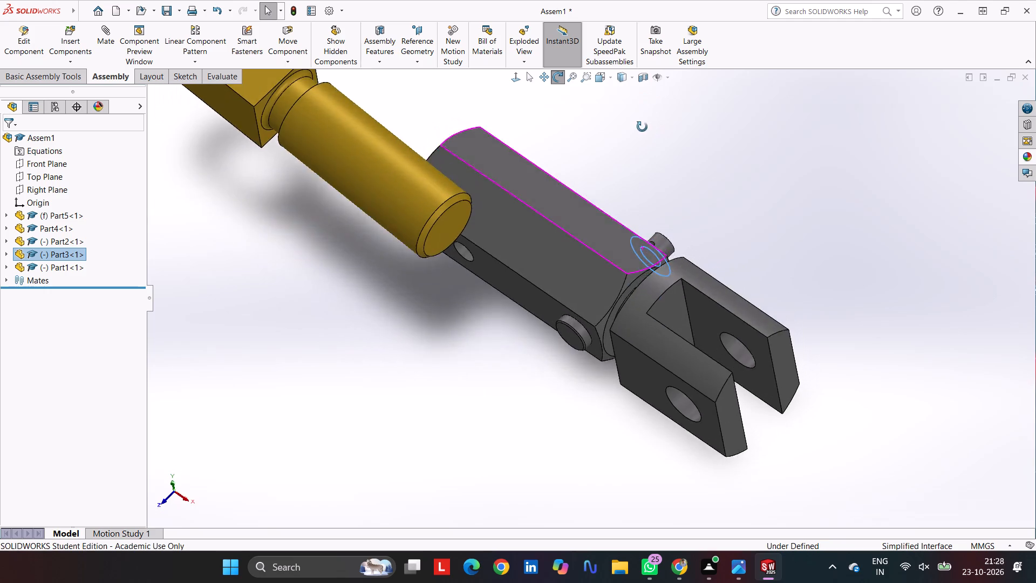
{"action": "middle_click_drag", "start_coordinate": [642, 127], "coordinate": [747, 65]}
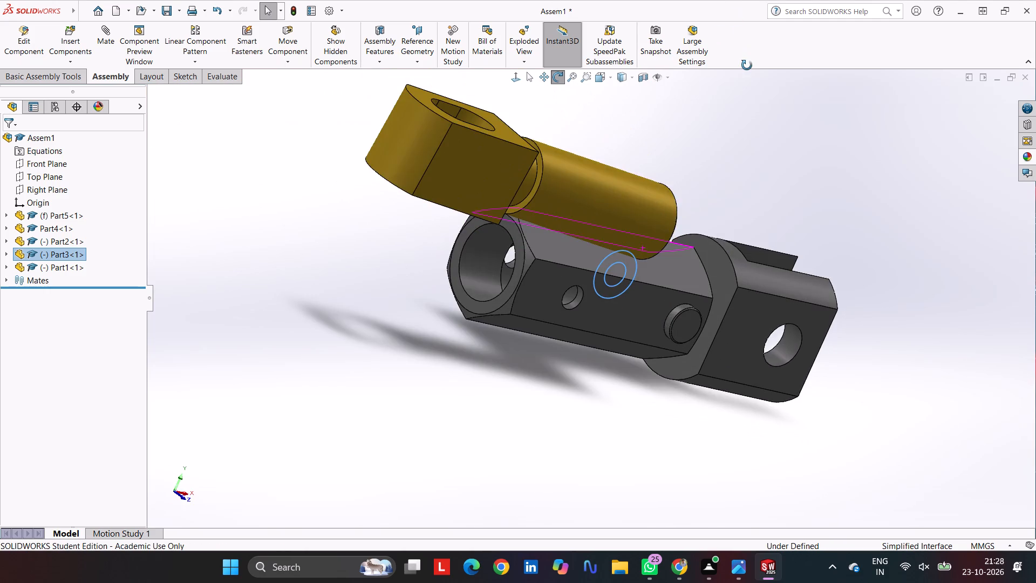
{"action": "middle_click_drag", "start_coordinate": [747, 65], "coordinate": [759, 71]}
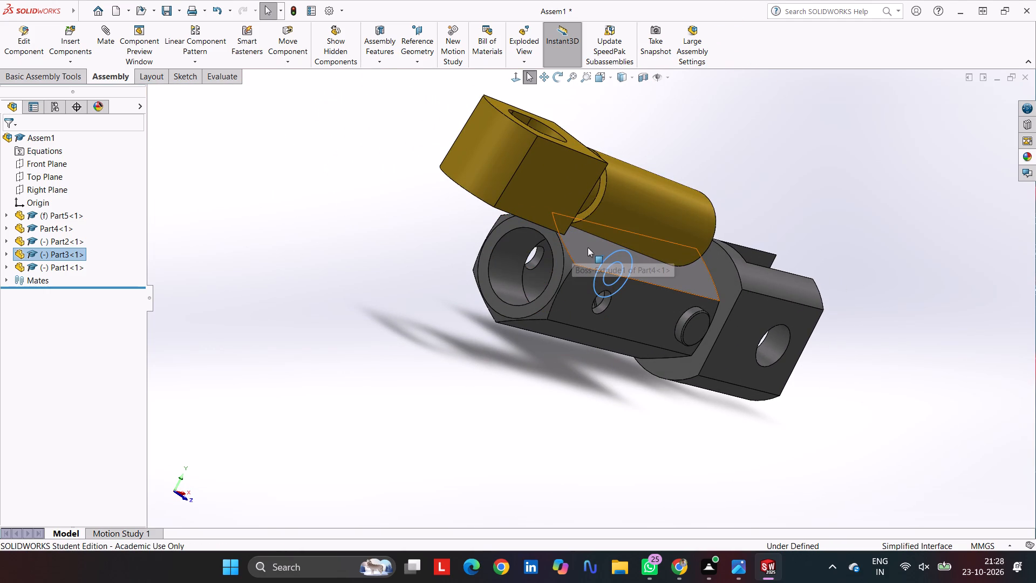
{"action": "left_click", "coordinate": [665, 214]}
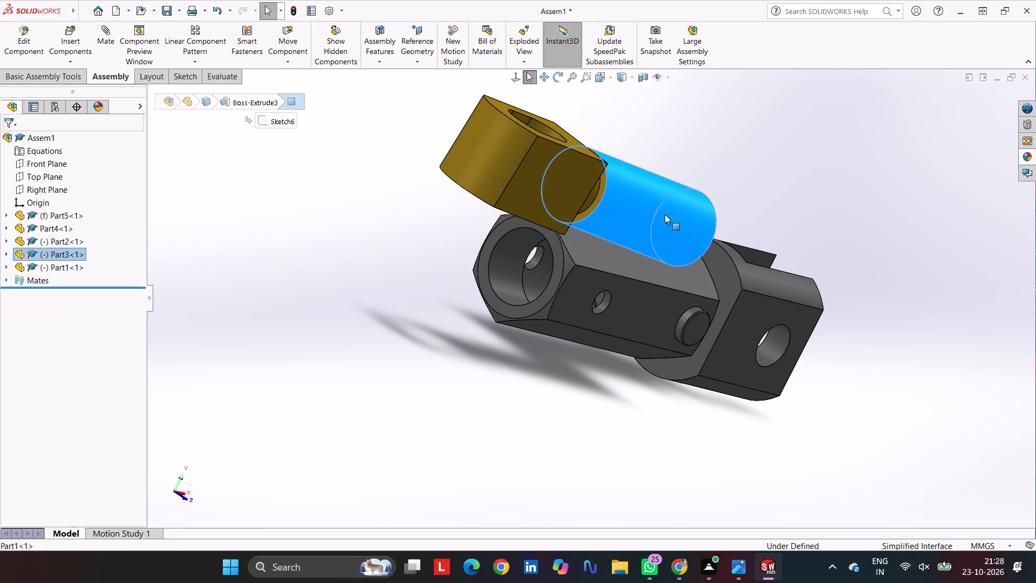
{"action": "left_click", "coordinate": [506, 261]}
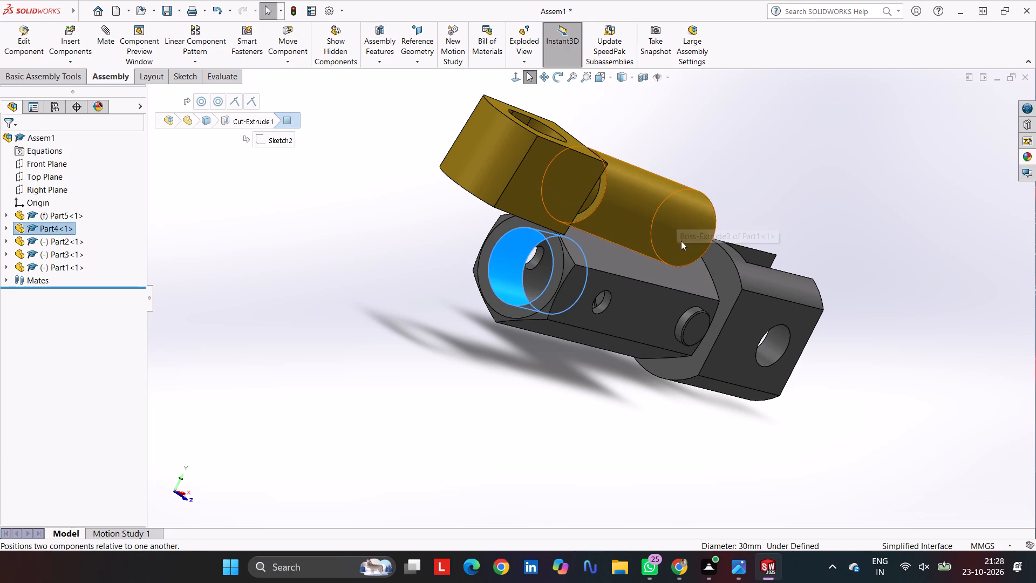
{"action": "left_click", "coordinate": [113, 37]}
{"action": "left_click", "coordinate": [660, 219]}
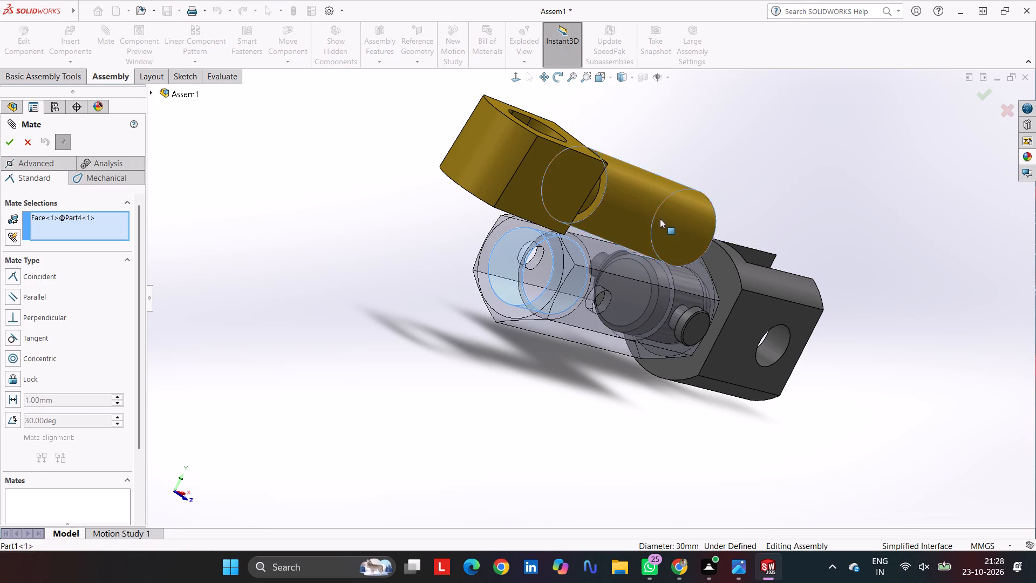
{"action": "left_click", "coordinate": [822, 194]}
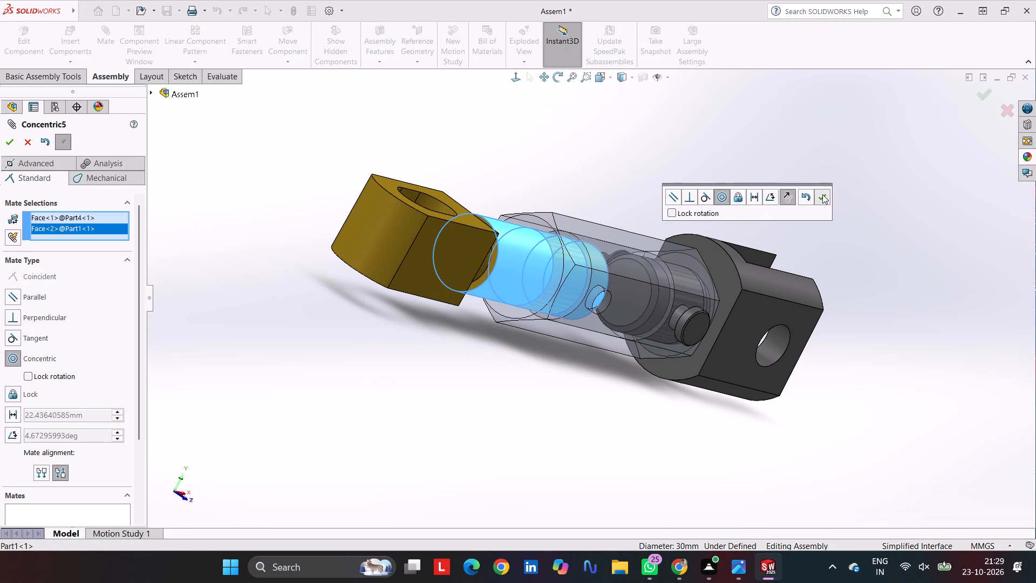
{"action": "middle_click_drag", "start_coordinate": [695, 289], "coordinate": [614, 300]}
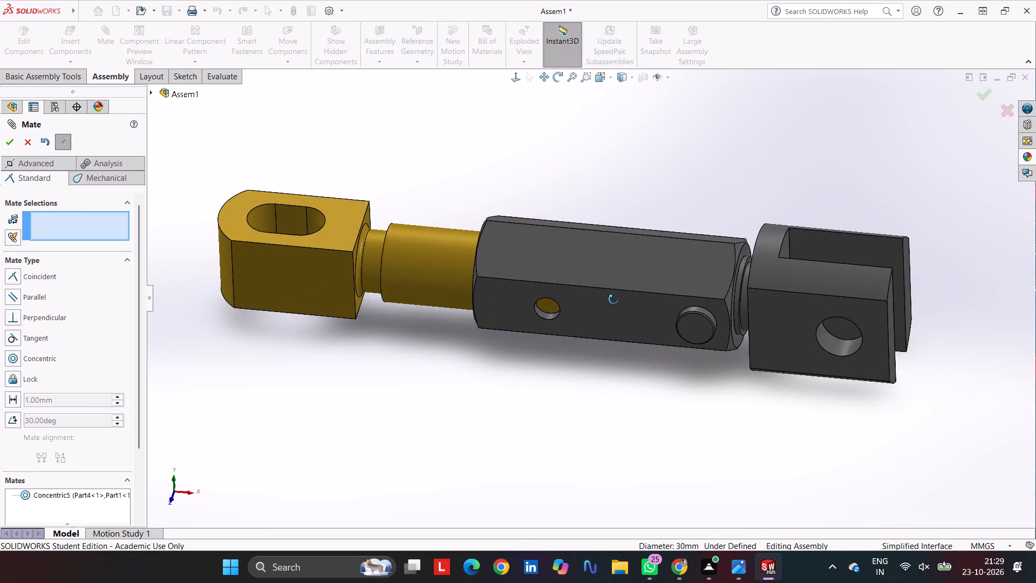
{"action": "middle_click_drag", "start_coordinate": [614, 300], "coordinate": [624, 282]}
{"action": "scroll", "coordinate": [561, 387], "scroll_direction": "up", "scroll_amount": 1}
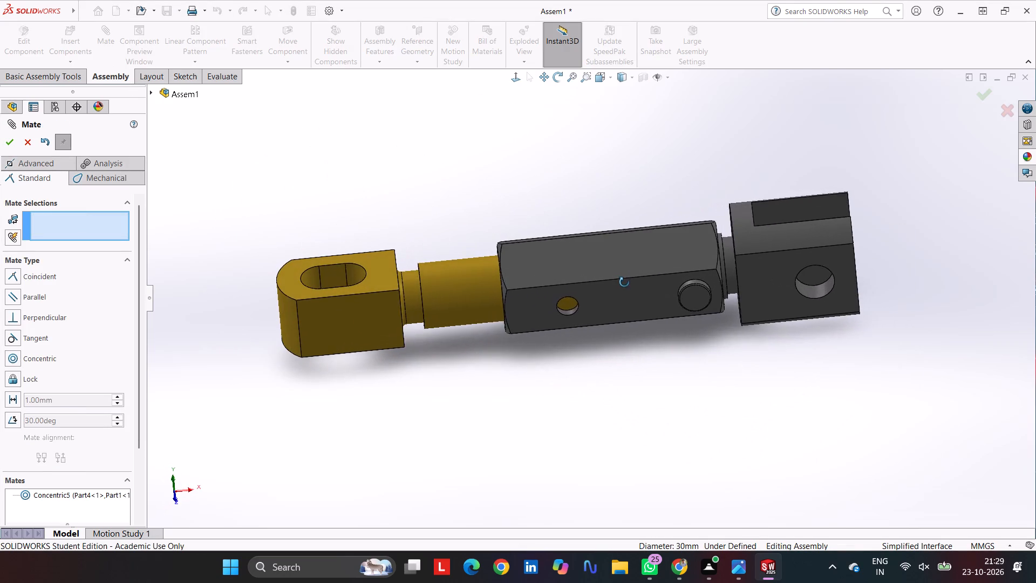
{"action": "middle_click_drag", "start_coordinate": [624, 282], "coordinate": [627, 271]}
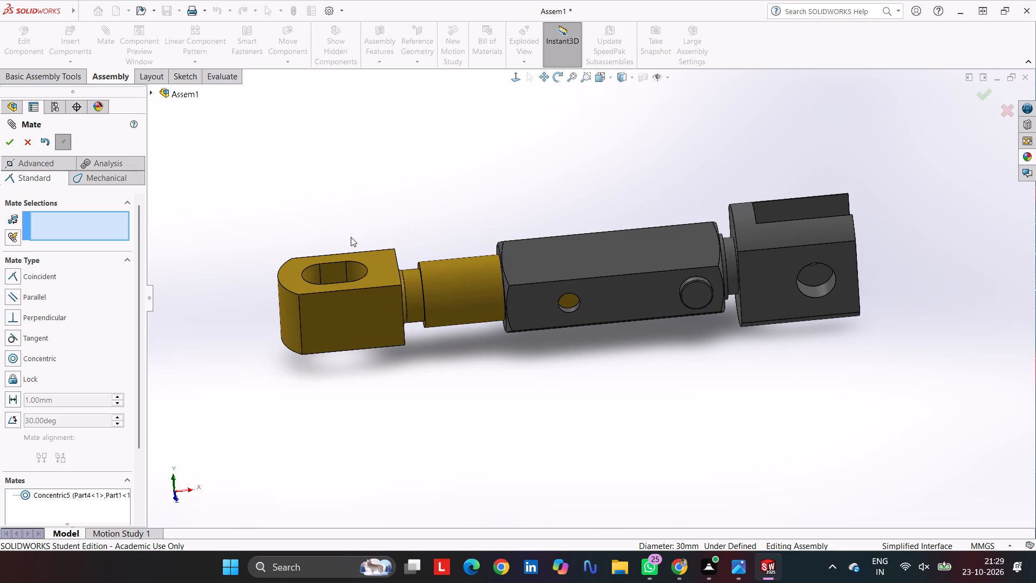
{"action": "left_click", "coordinate": [31, 142]}
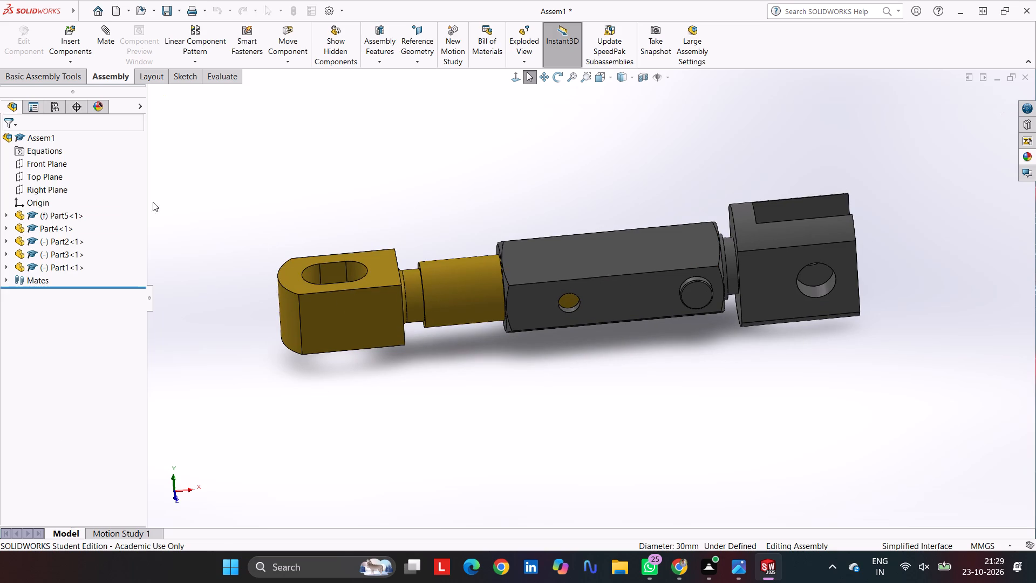
{"action": "left_click", "coordinate": [193, 201]}
Add a parallel mate between the slotted flat face of the Part1 rod end and the Top Plane of Part4.
{"action": "left_click", "coordinate": [379, 269]}
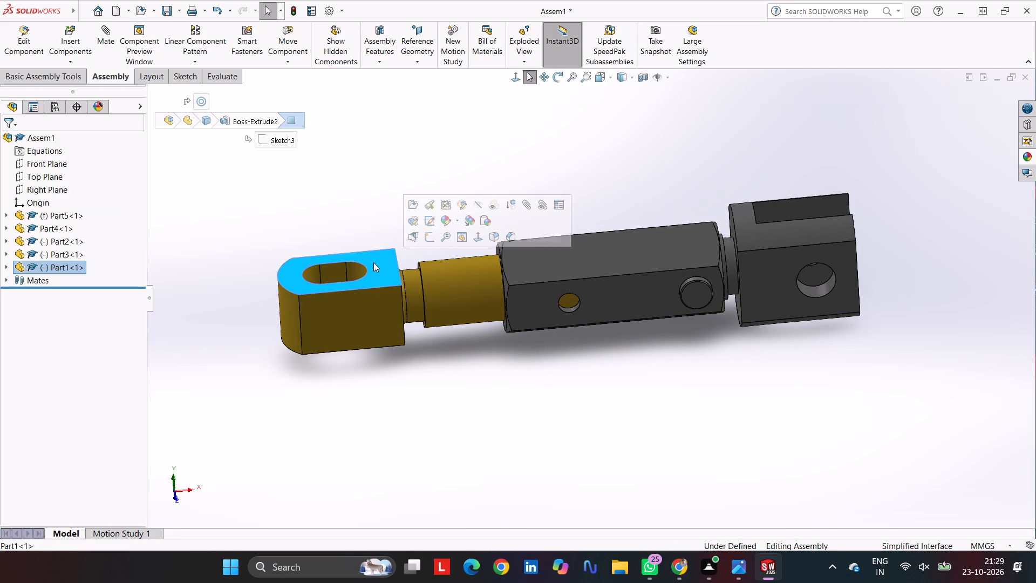
{"action": "left_click", "coordinate": [526, 205]}
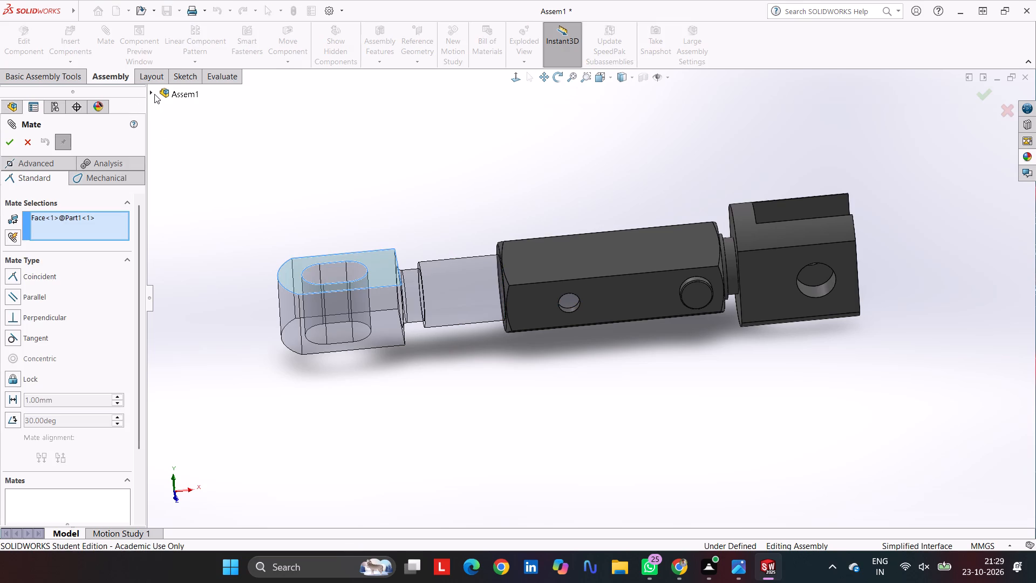
{"action": "left_click", "coordinate": [148, 93]}
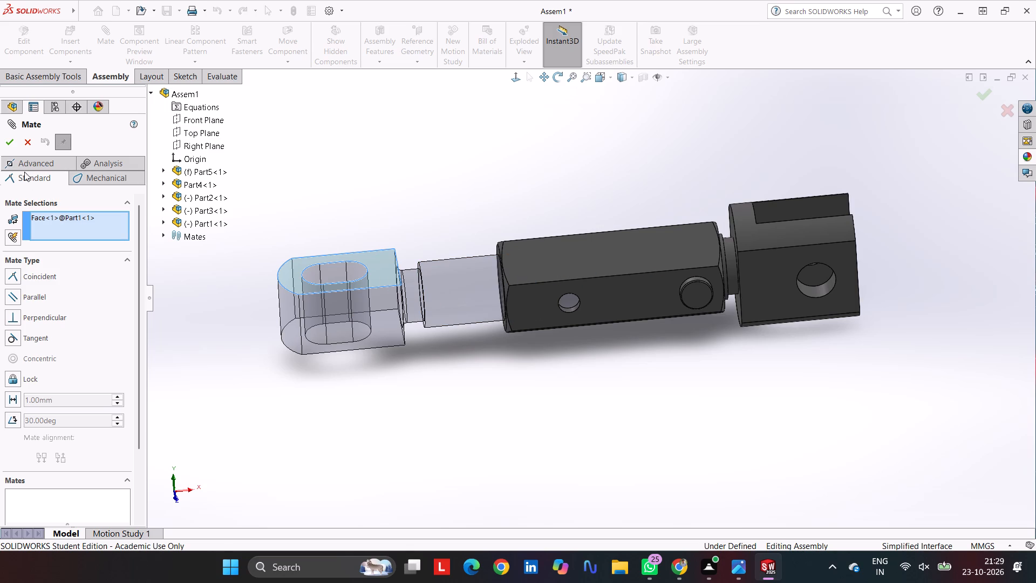
{"action": "left_click", "coordinate": [165, 182]}
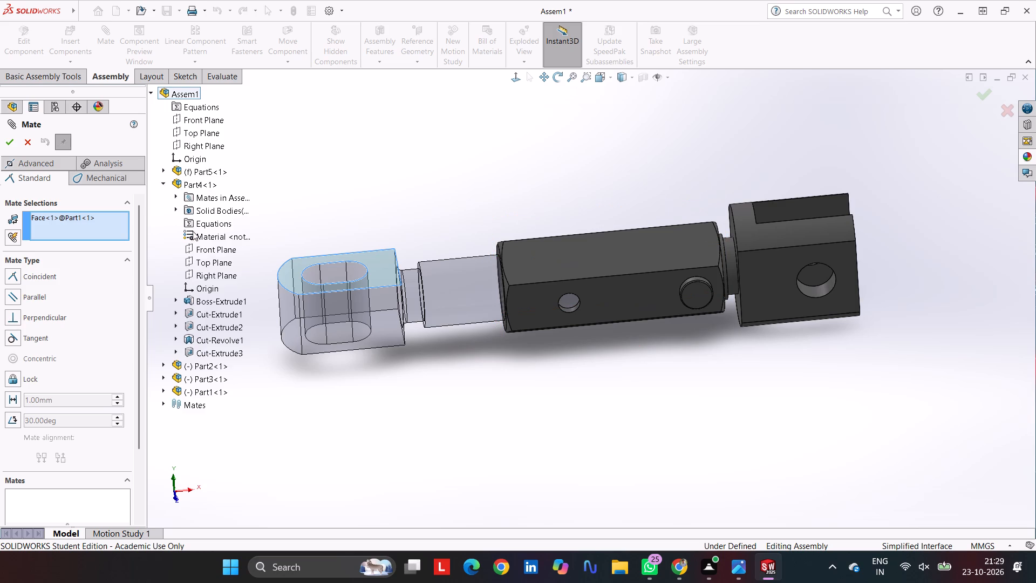
{"action": "left_click", "coordinate": [204, 257], "text": "ctrl"}
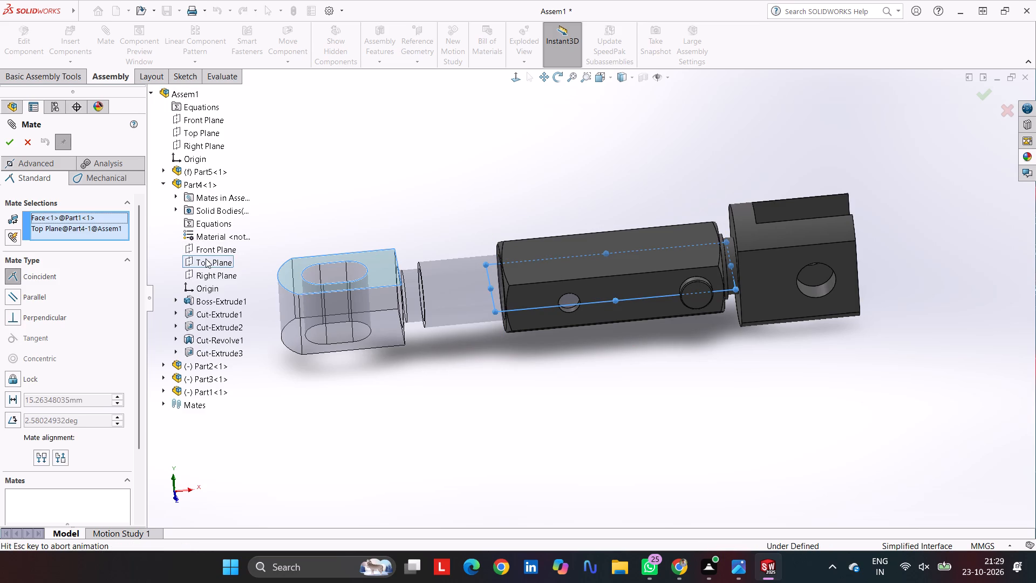
{"action": "left_click", "coordinate": [12, 143]}
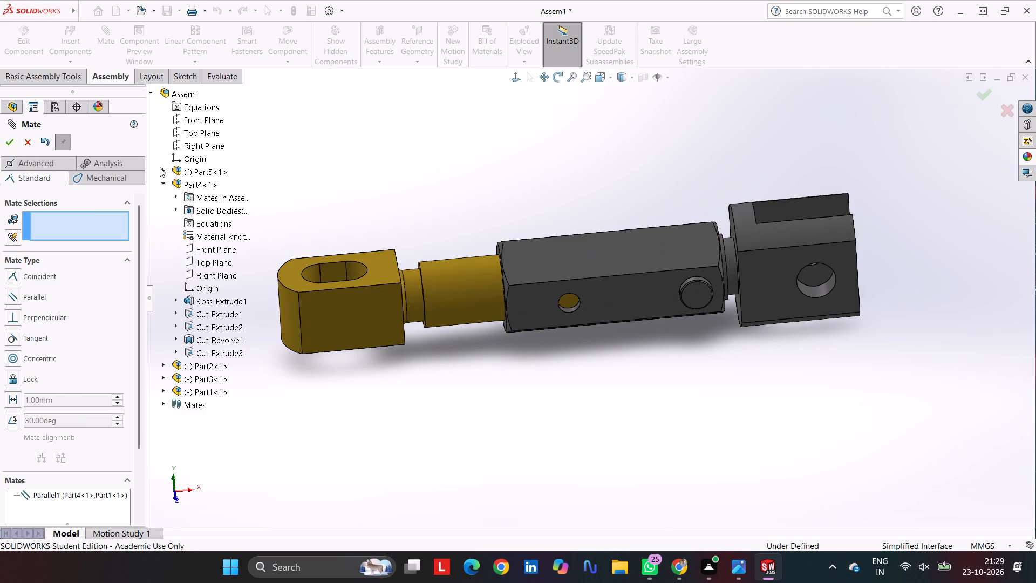
{"action": "left_click", "coordinate": [464, 173]}
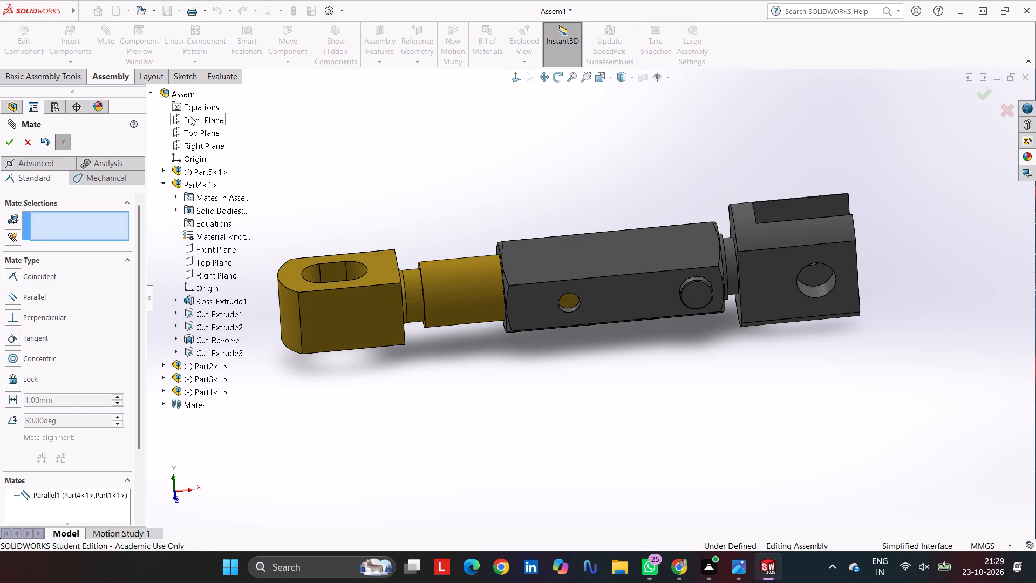
{"action": "left_click", "coordinate": [12, 145]}
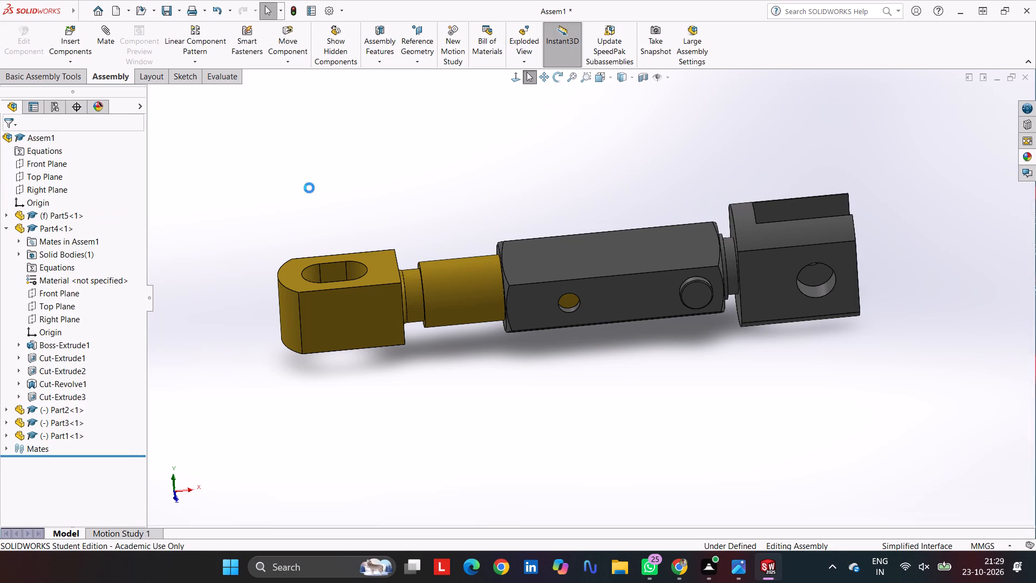
{"action": "left_click", "coordinate": [358, 181]}
Slide the Part1 rod end a little deeper into the Part4 sleeve's bore.
{"action": "left_click_drag", "start_coordinate": [349, 308], "coordinate": [410, 304]}
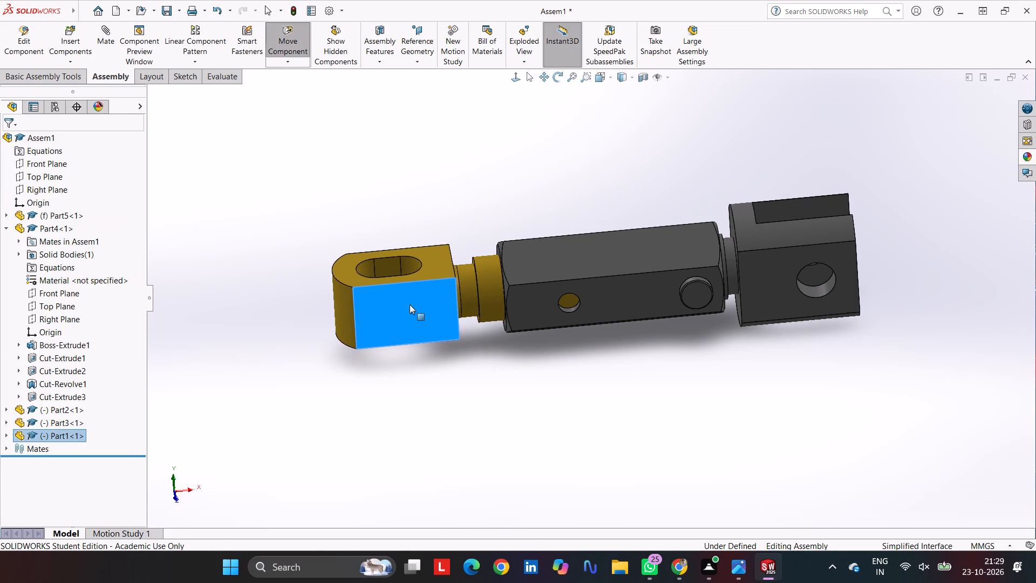
{"action": "left_click_drag", "start_coordinate": [410, 304], "coordinate": [386, 294]}
{"action": "left_click", "coordinate": [438, 199]}
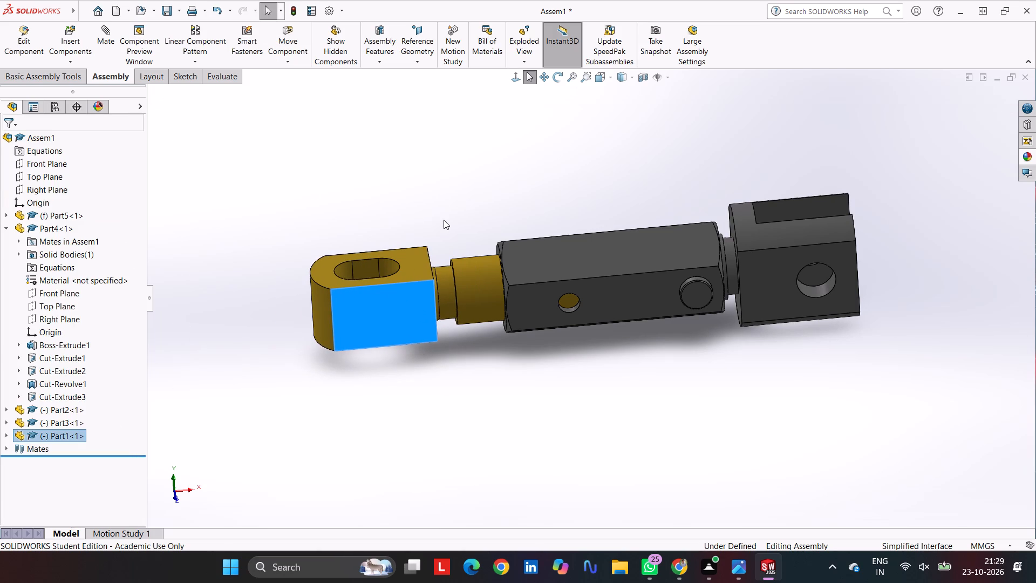
{"action": "key", "text": "ctrl+7"}
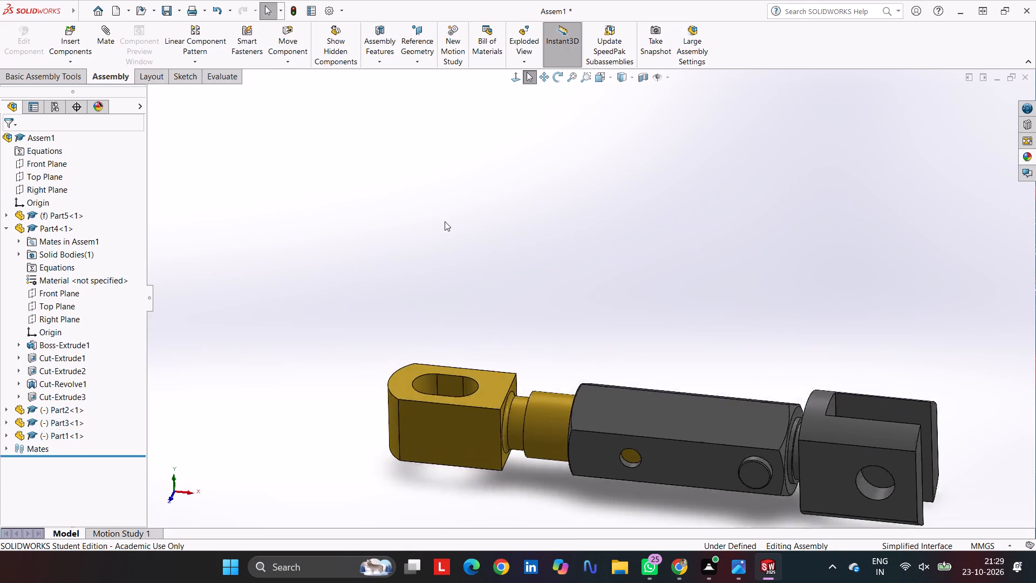
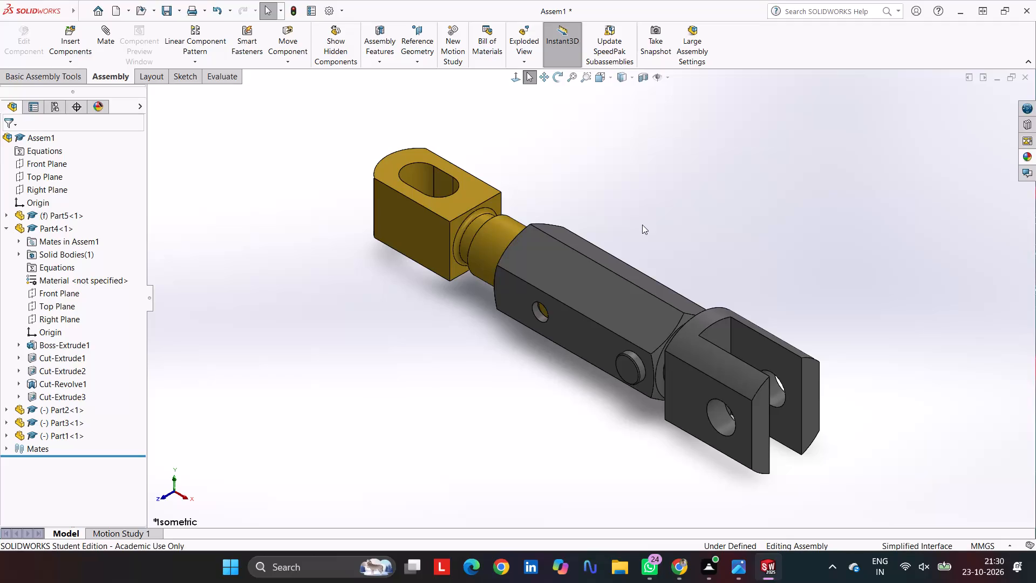
Rebuild and save the assembly as "Clevis Mount SolidWorks Assembly" in the project folder of the same name.
{"action": "key", "text": "ctrl+s"}
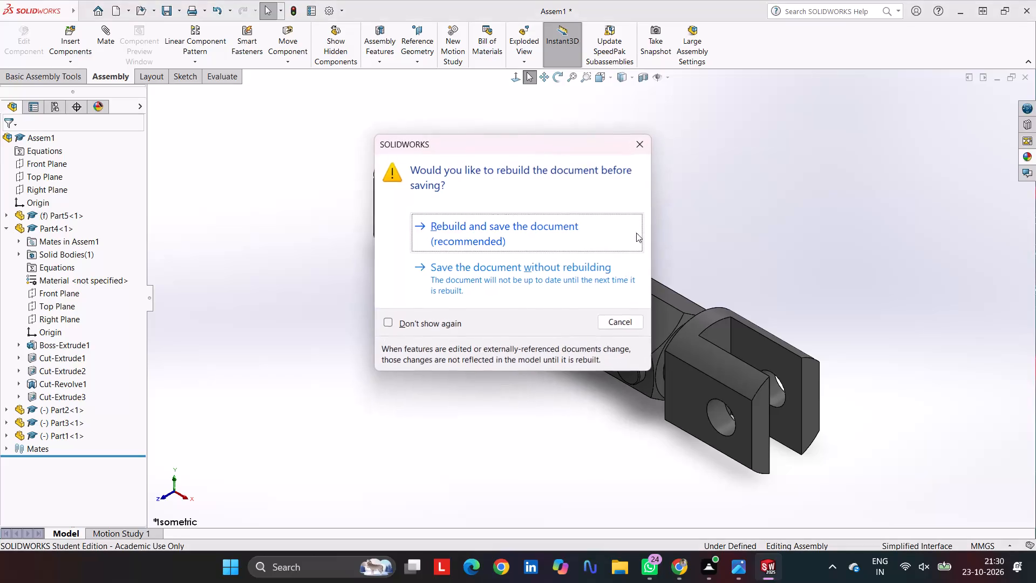
{"action": "left_click", "coordinate": [513, 240]}
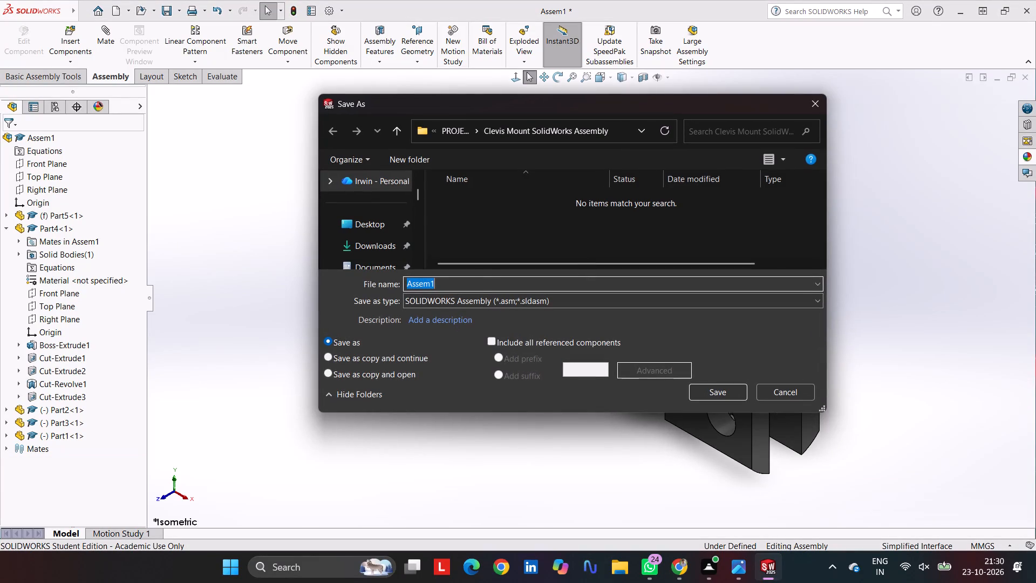
{"action": "key", "text": "super+v"}
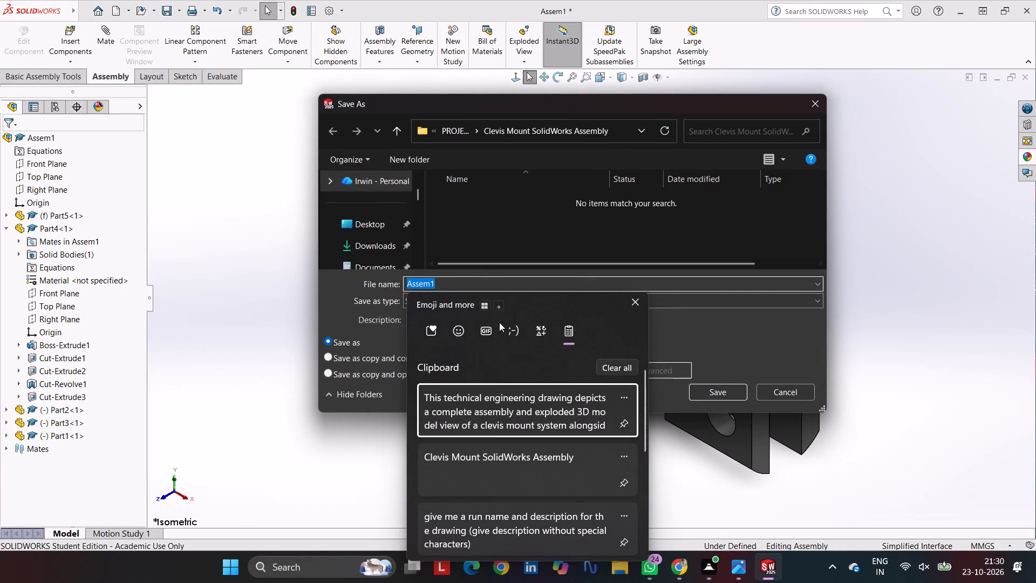
{"action": "left_click", "coordinate": [517, 458]}
{"action": "key", "text": "ctrl+v"}
{"action": "left_click", "coordinate": [732, 394]}
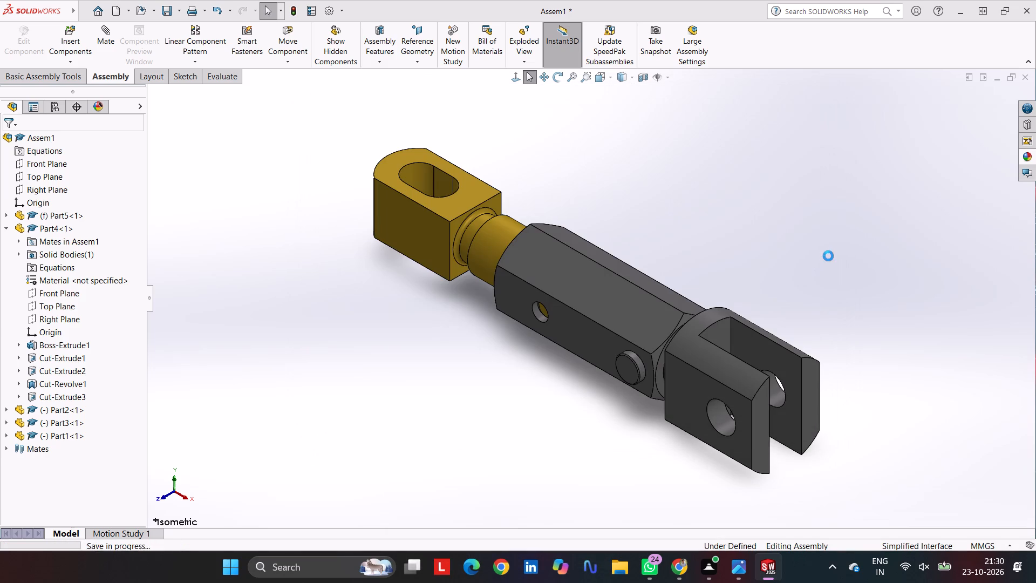
Set the paper size to A4 in the page setup for printing the assembly.
{"action": "key", "text": "ctrl+p"}
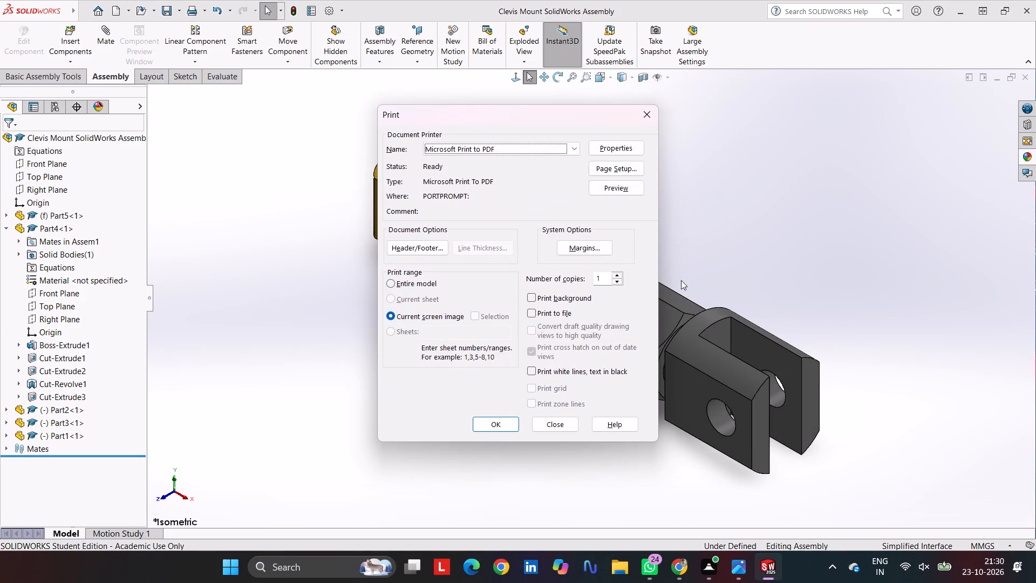
{"action": "left_click", "coordinate": [618, 171]}
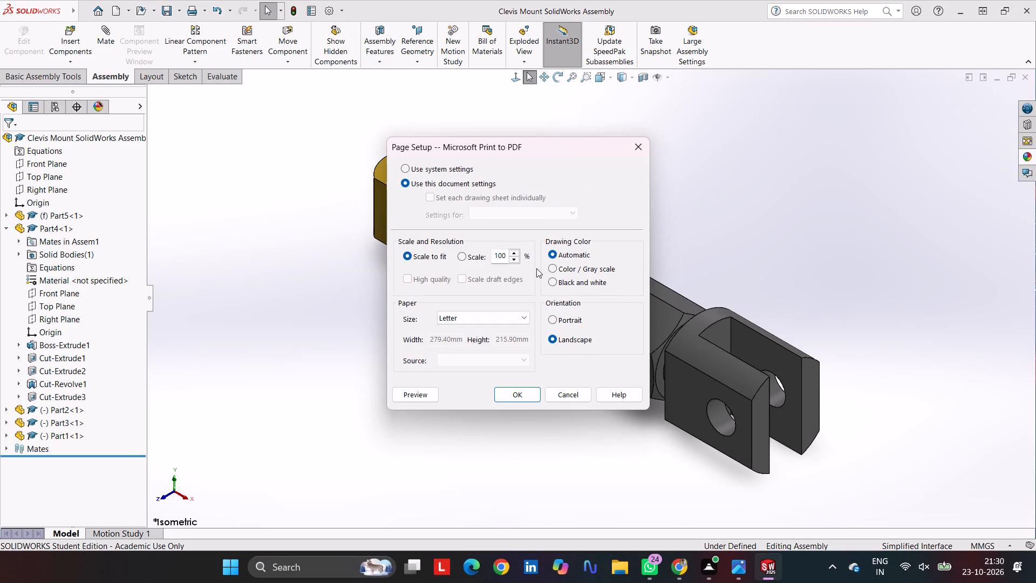
{"action": "left_click", "coordinate": [498, 315]}
{"action": "scroll", "coordinate": [466, 150], "scroll_direction": "up", "scroll_amount": 10}
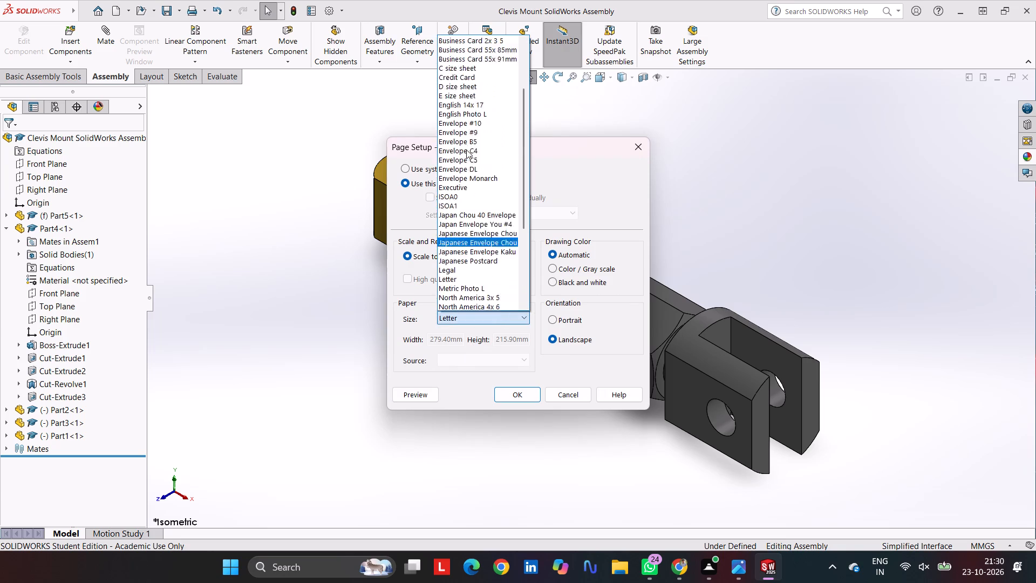
{"action": "scroll", "coordinate": [466, 150], "scroll_direction": "up", "scroll_amount": 5}
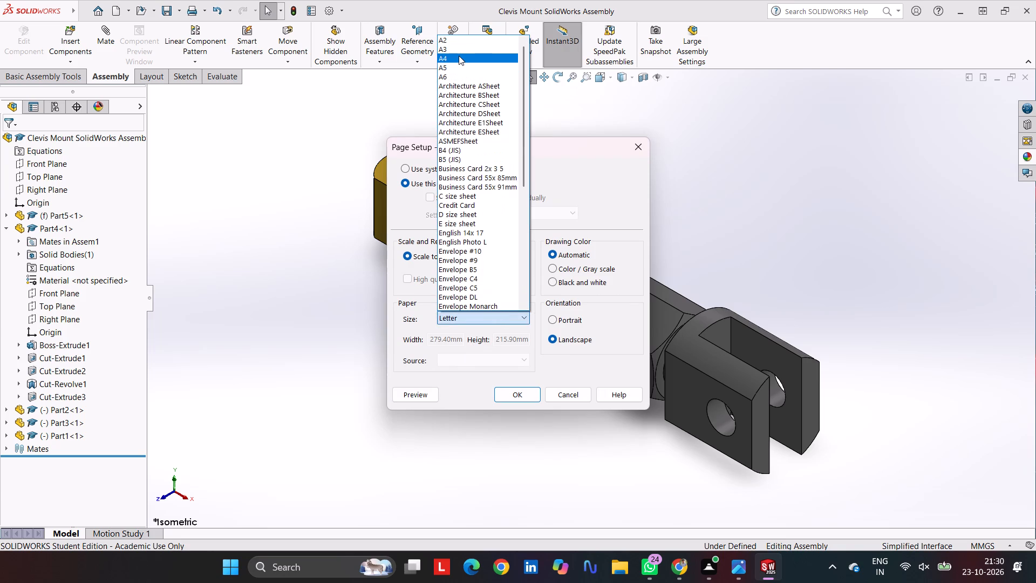
{"action": "left_click", "coordinate": [459, 56]}
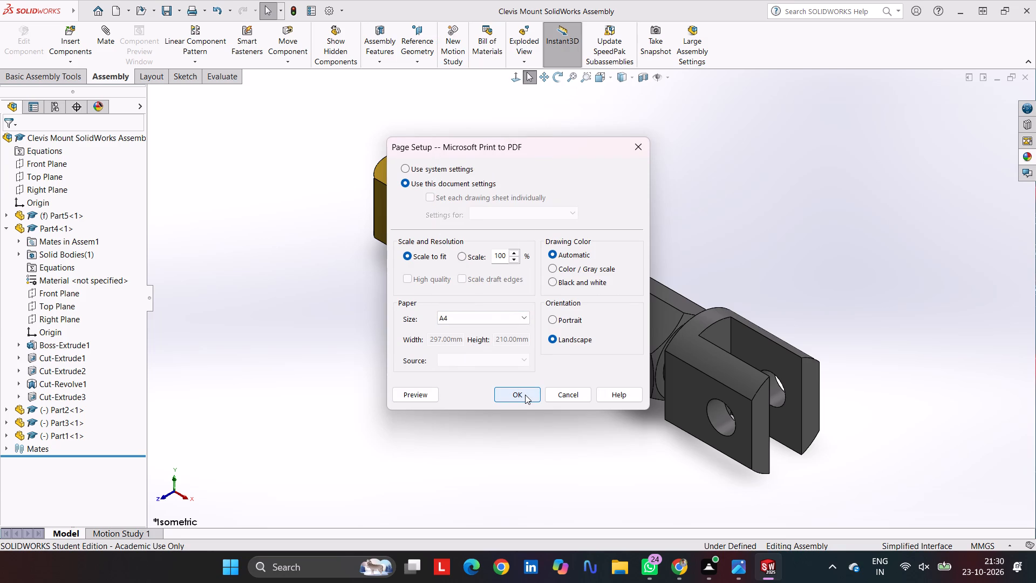
{"action": "left_click", "coordinate": [525, 395]}
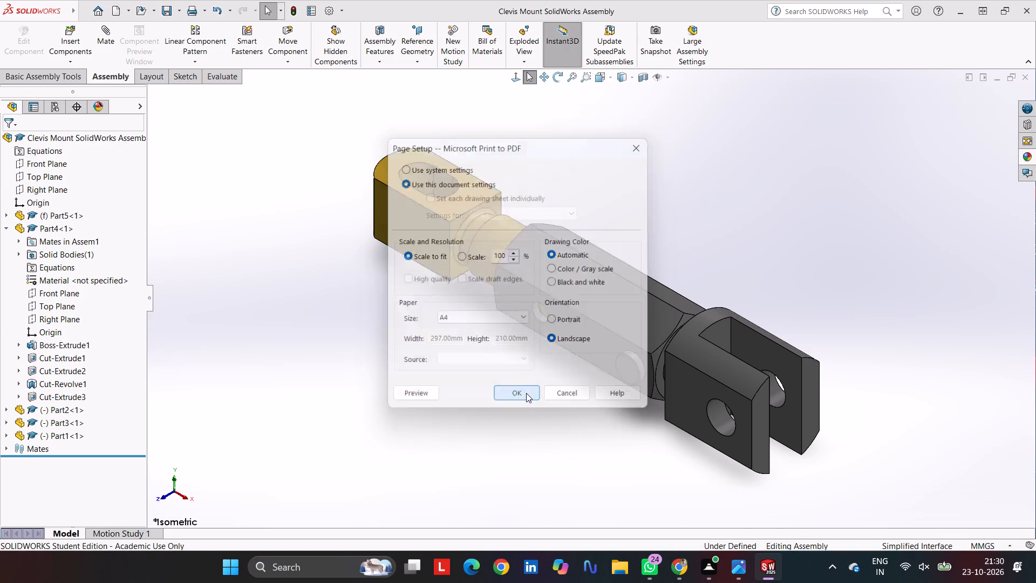
Print the current screen image to a PDF named "Clevis Mount SolidWorks Assembly" in the project folder.
{"action": "left_click", "coordinate": [486, 428]}
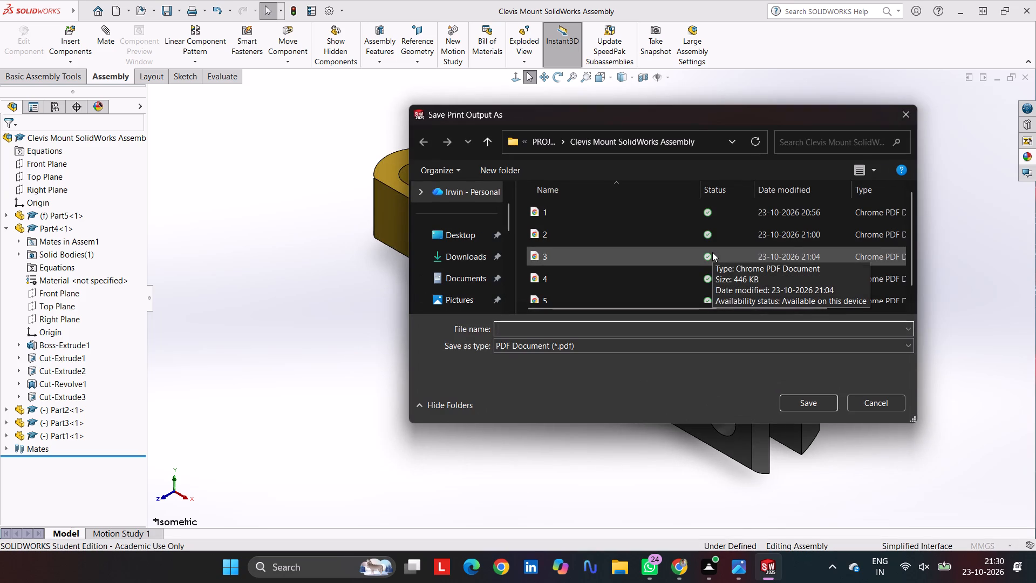
{"action": "key", "text": "super+v"}
{"action": "left_click", "coordinate": [662, 240]}
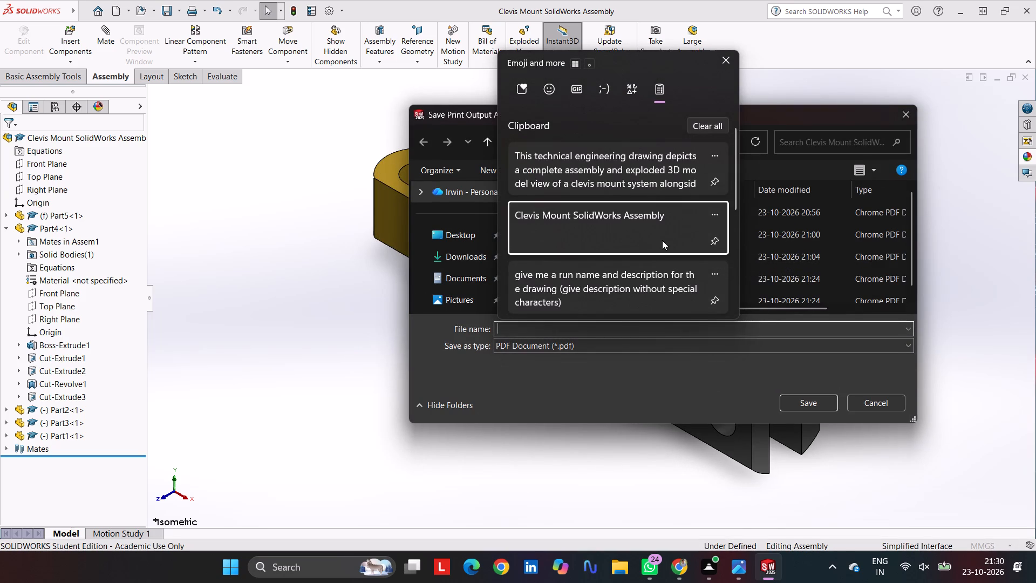
{"action": "key", "text": "ctrl+v"}
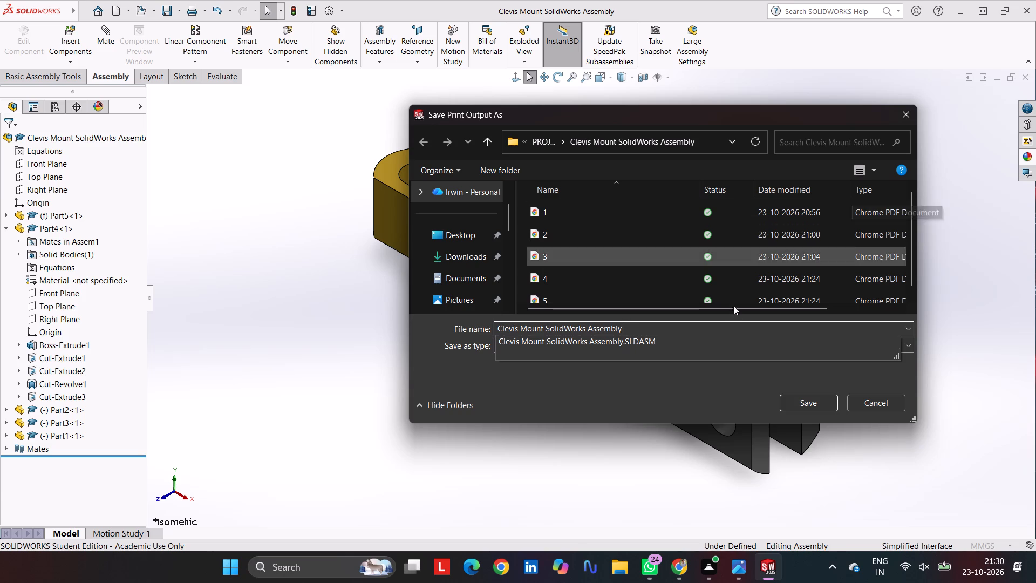
{"action": "left_click", "coordinate": [795, 399]}
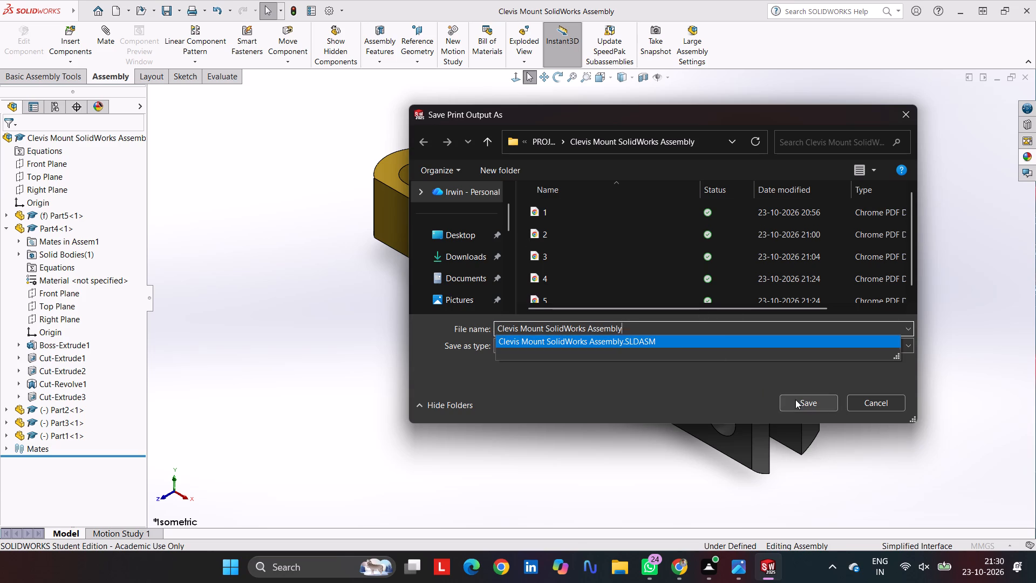